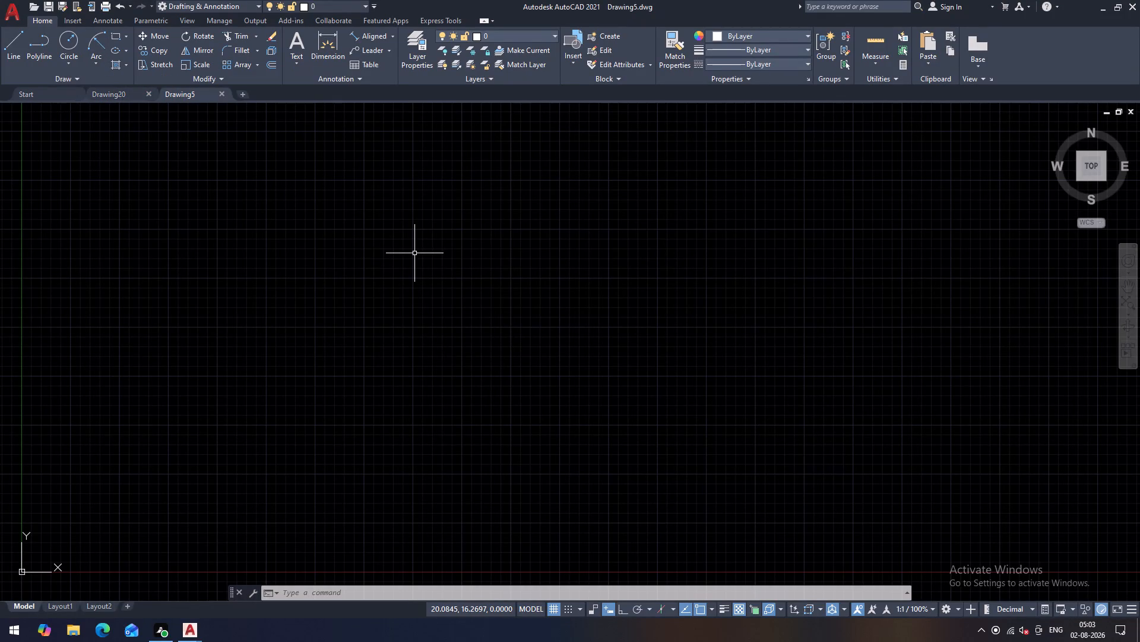
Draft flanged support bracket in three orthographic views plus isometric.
Close the Drawing20 file, keeping Drawing5 open.
click(147, 92)
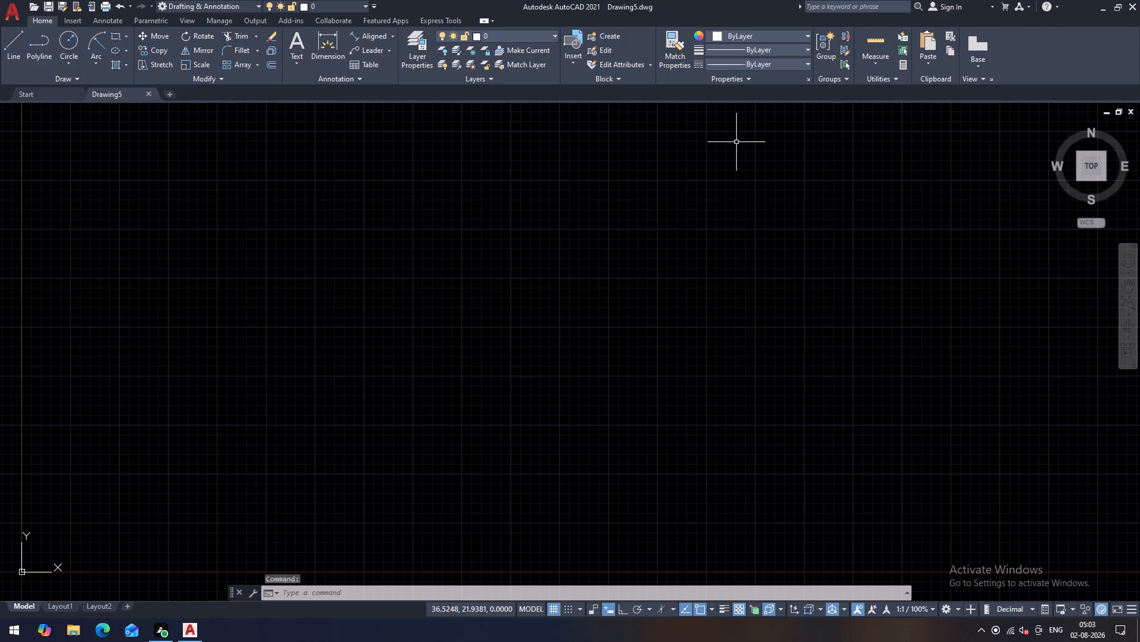
Set the model space limits with the lower-left corner at 0,0 and the upper-right corner at 150,150.
text(lim)
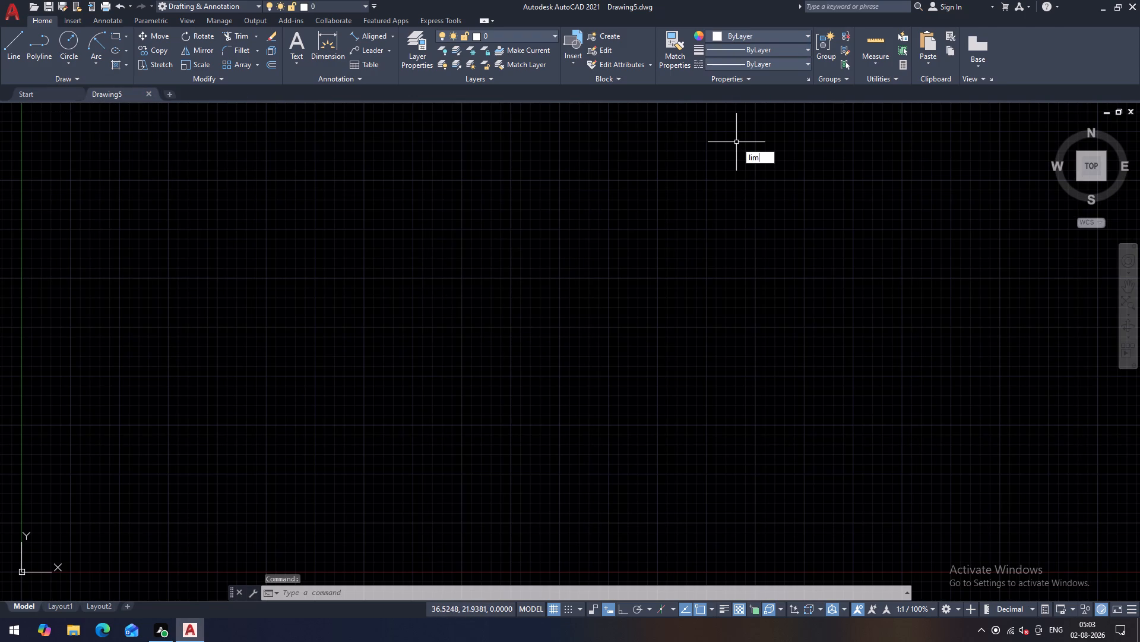
key(space)
key(Return)
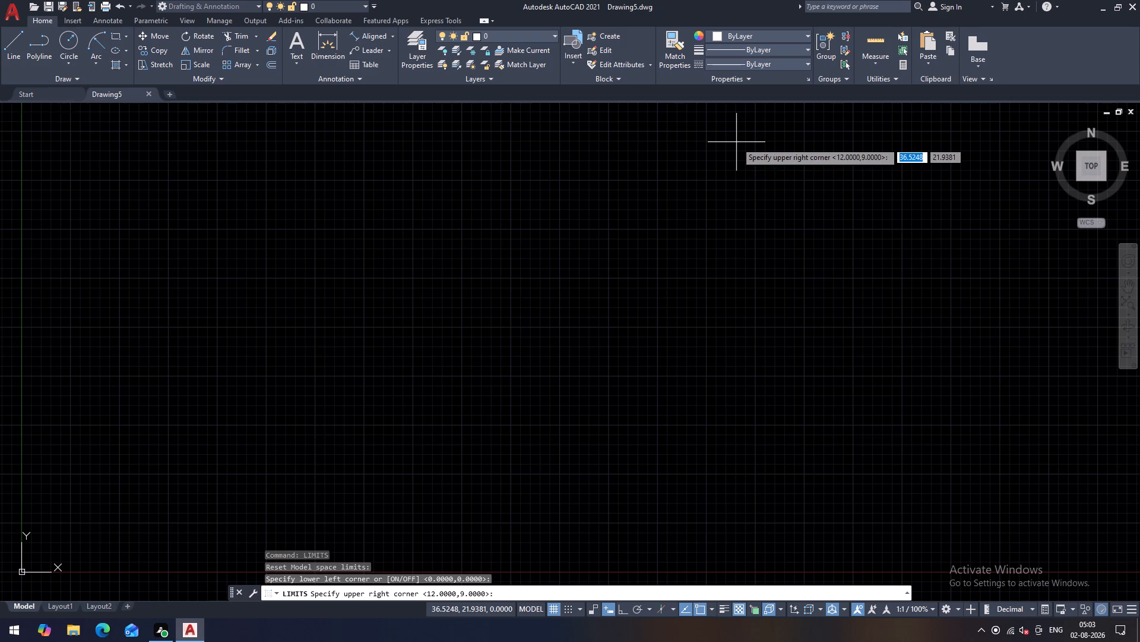
text(150)
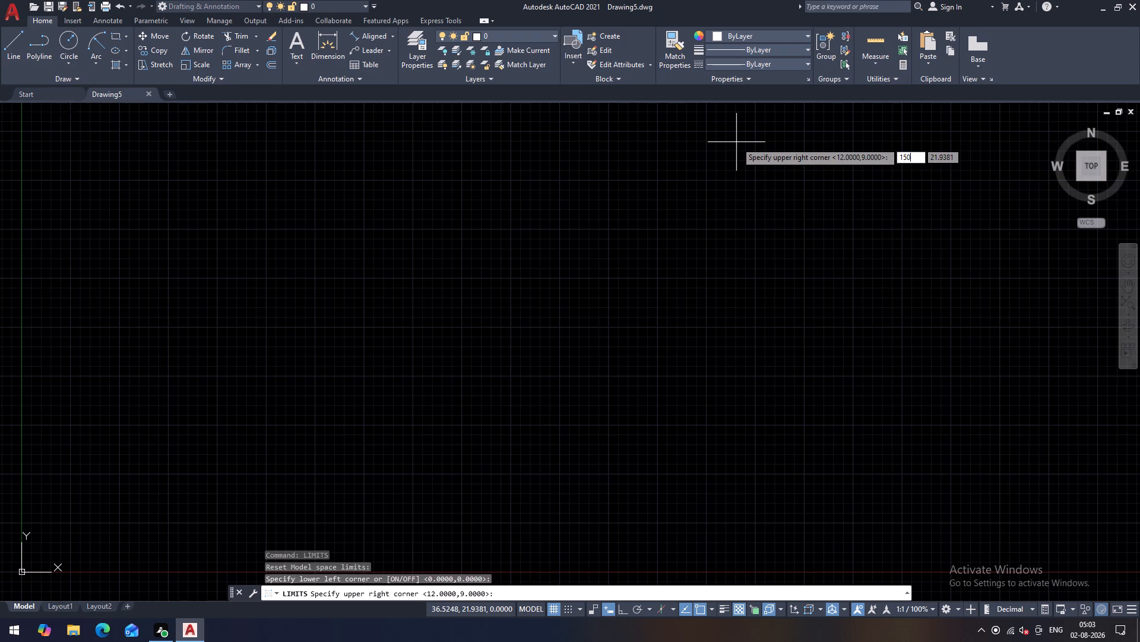
key(comma)
text(150)
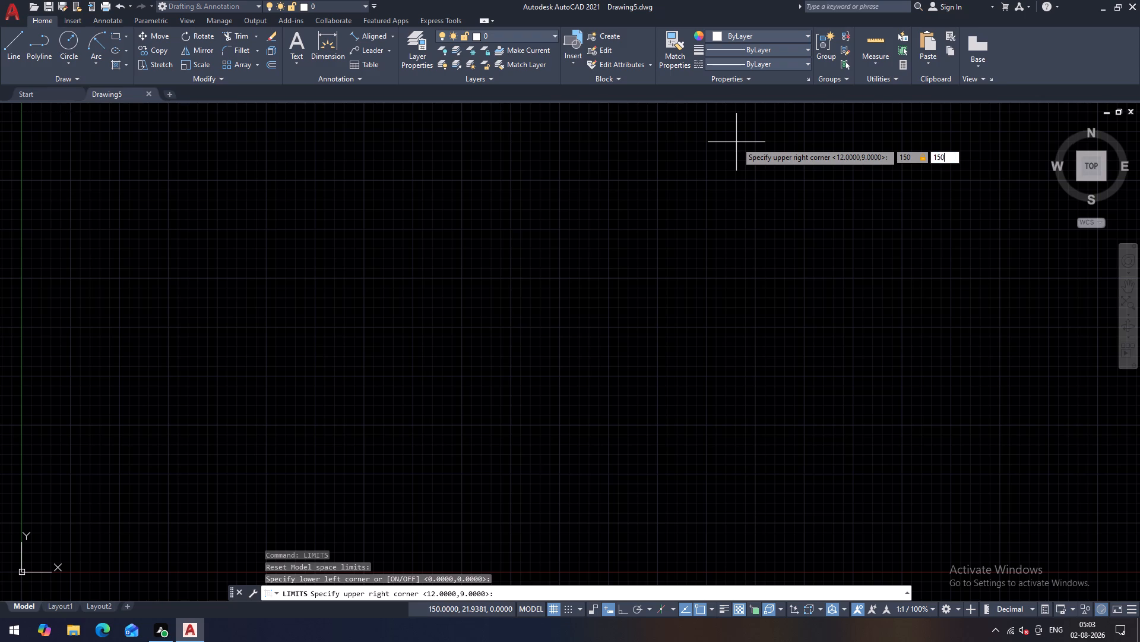
key(Return)
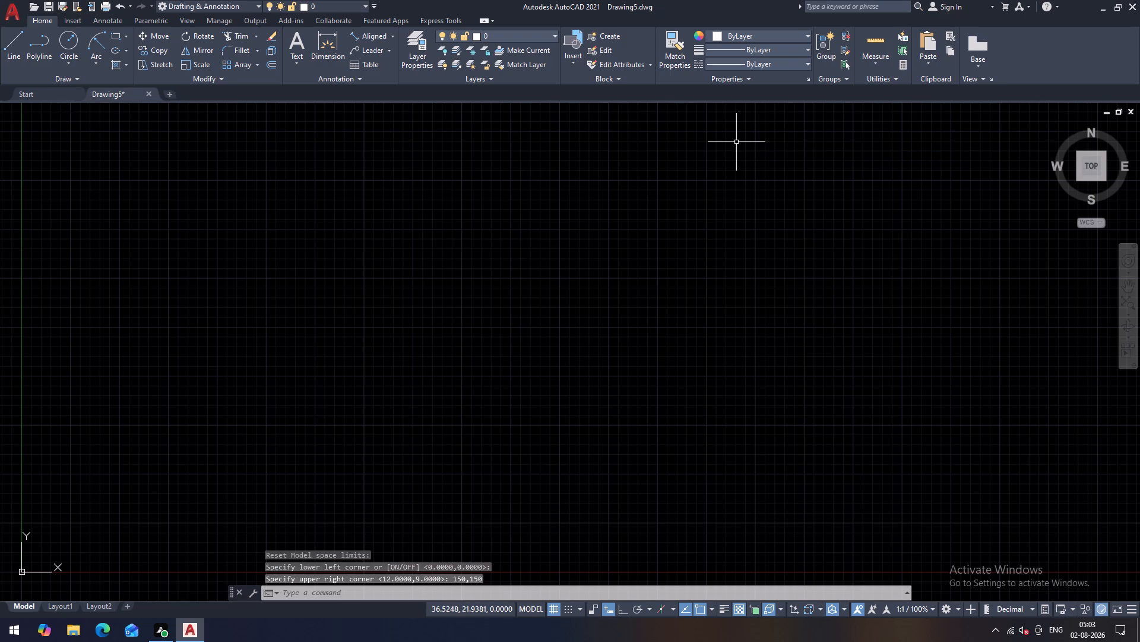
Zoom All to fit the 150 by 150 limits, with the origin near the drawing area's lower-left corner.
text(z a)
key(space)
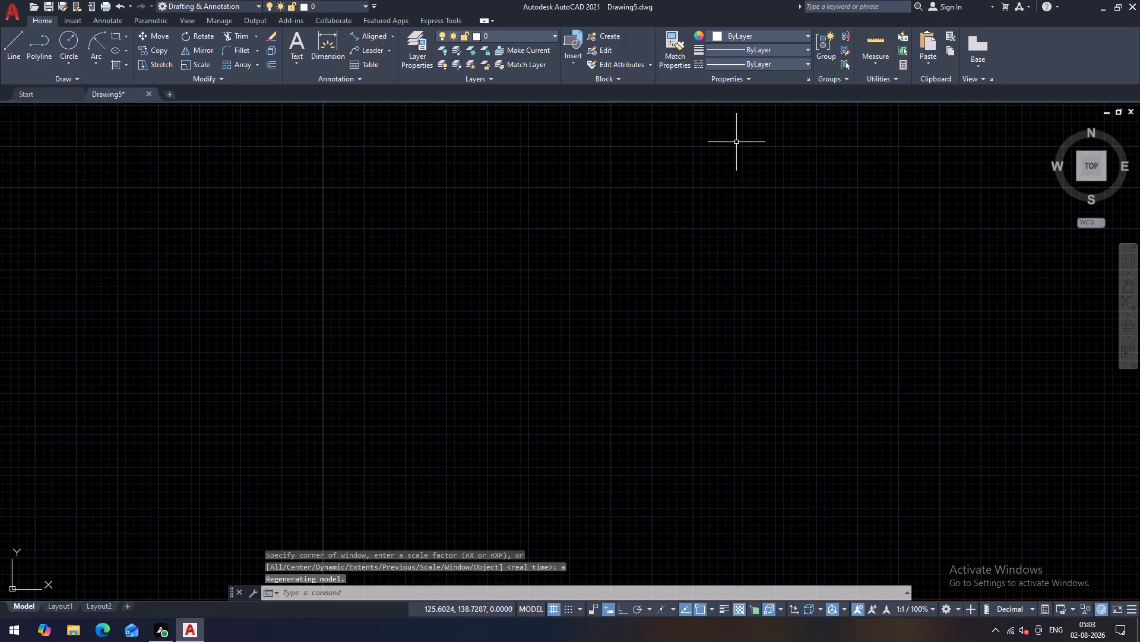
middle_drag(849, 273, 848, 273)
middle_drag(848, 273, 595, 247)
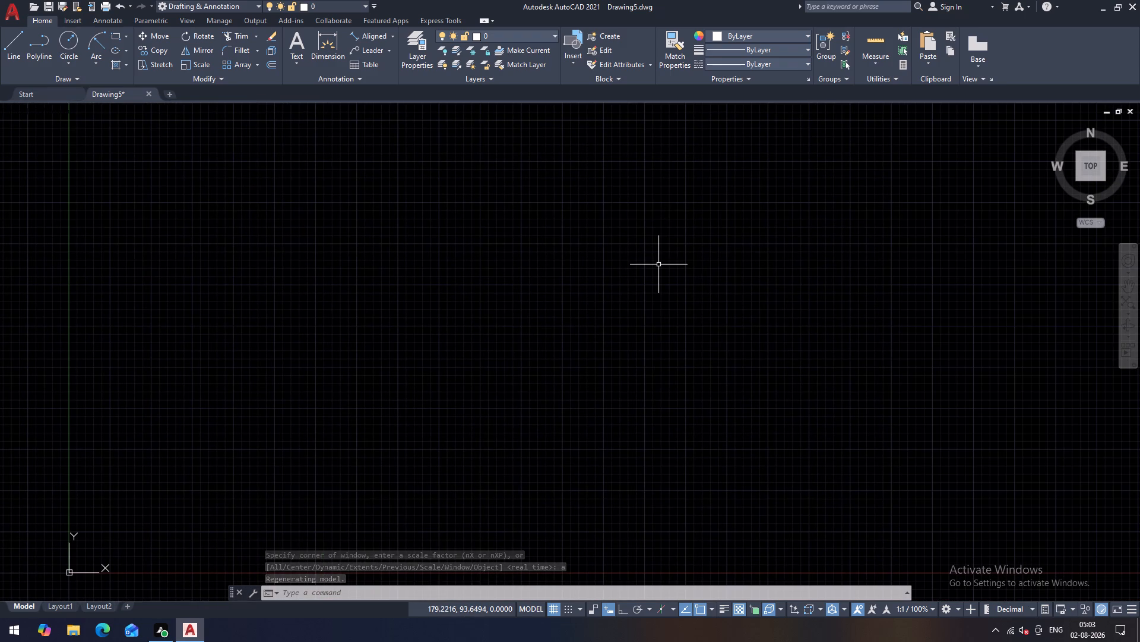
middle_drag(658, 265, 627, 265)
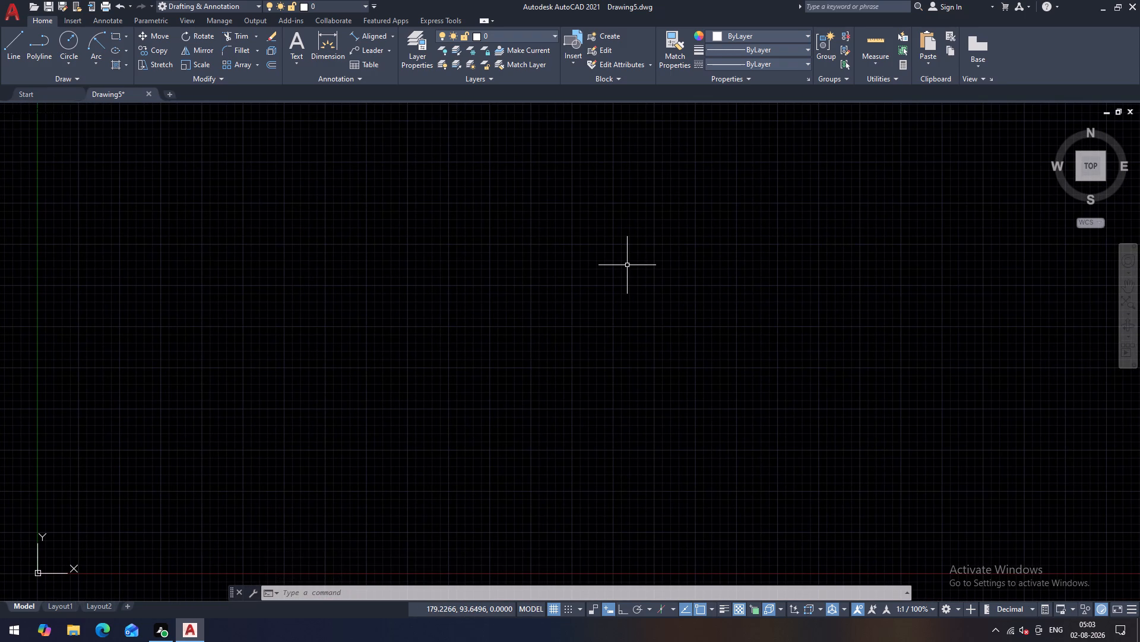
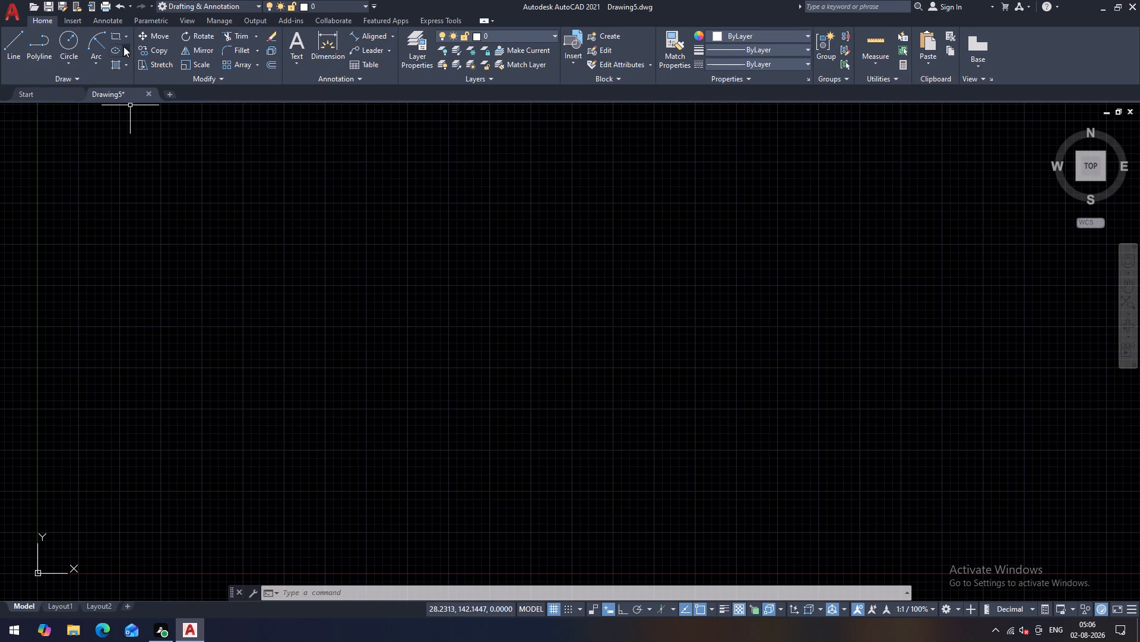
Start a rectangle in the empty drawing, placing its first corner at about 85,45.
click(115, 33)
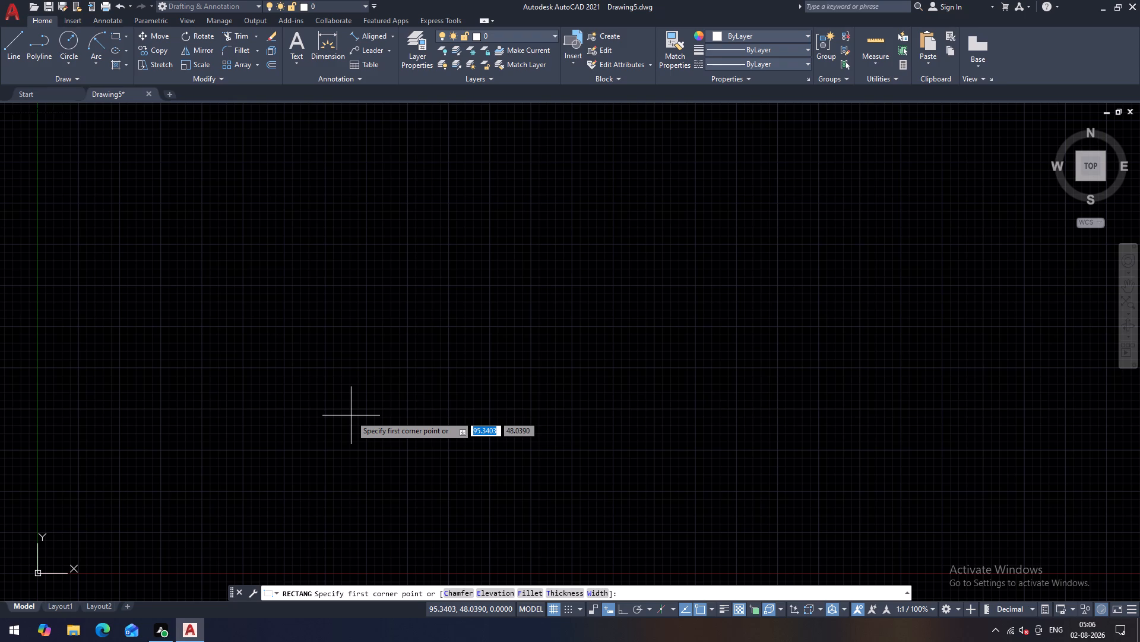
click(316, 424)
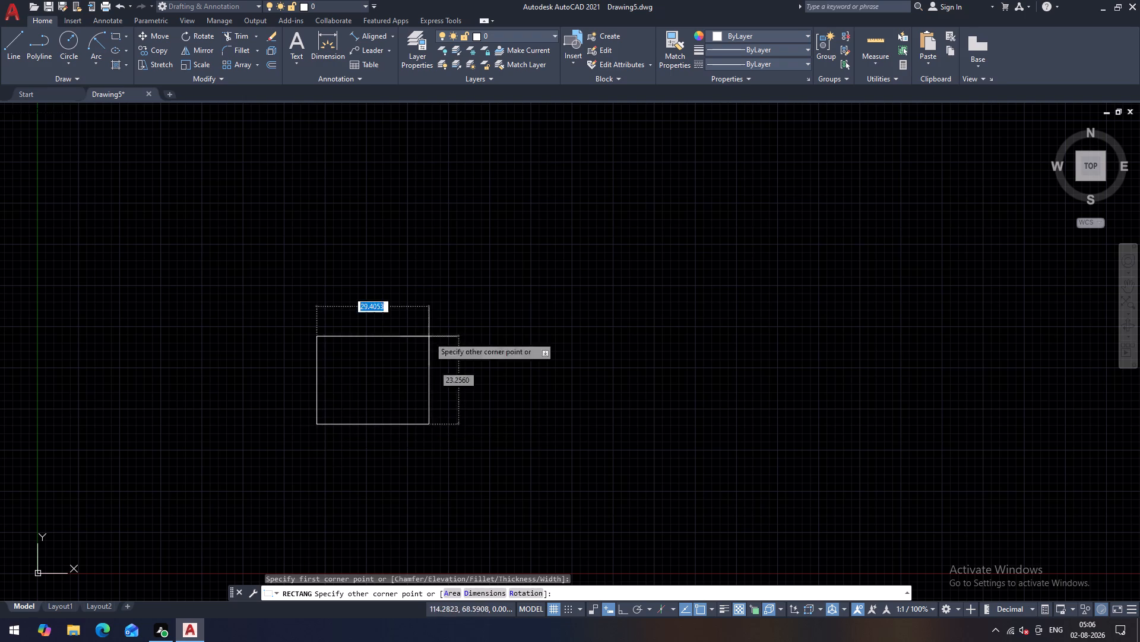
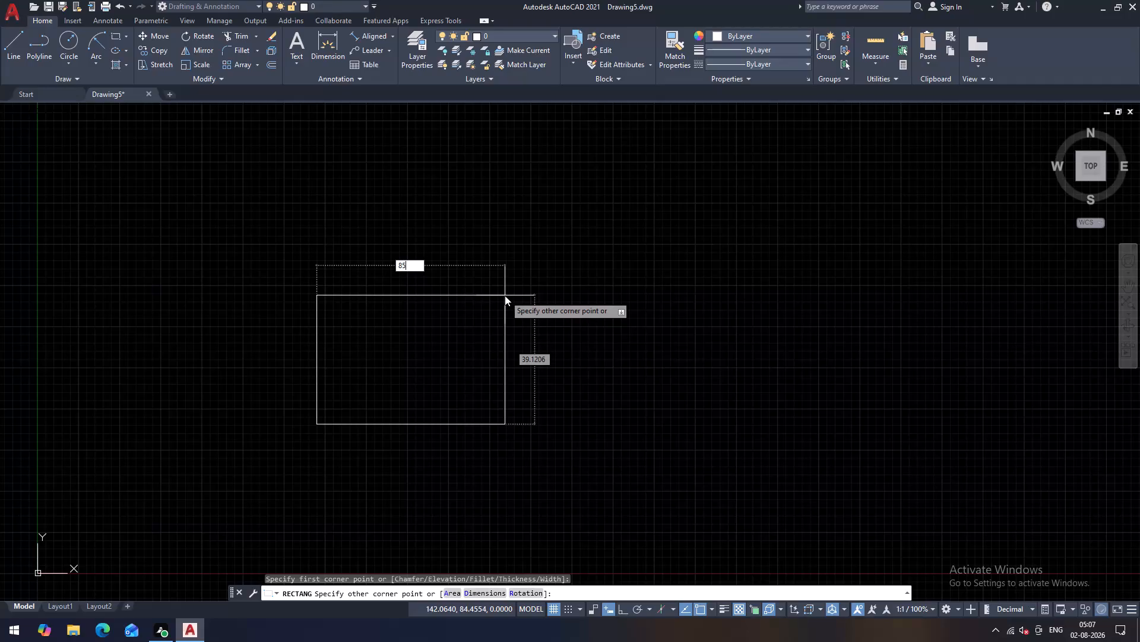
Complete the rectangle from its first corner with a width of 85 and a height of 108.
key(comma)
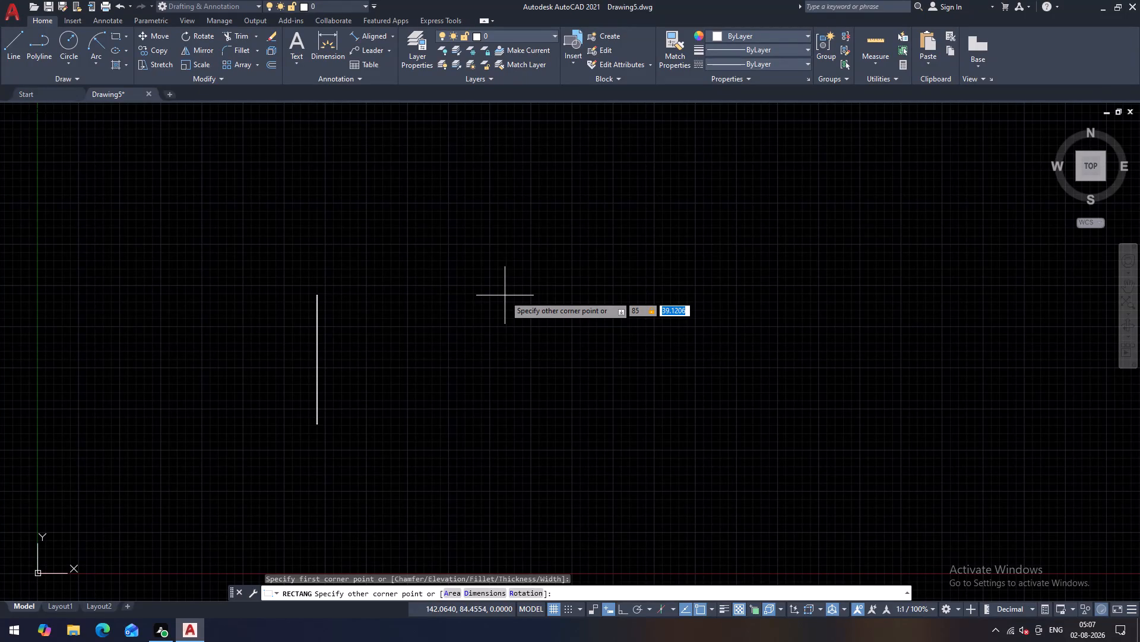
text(108)
key(Return)
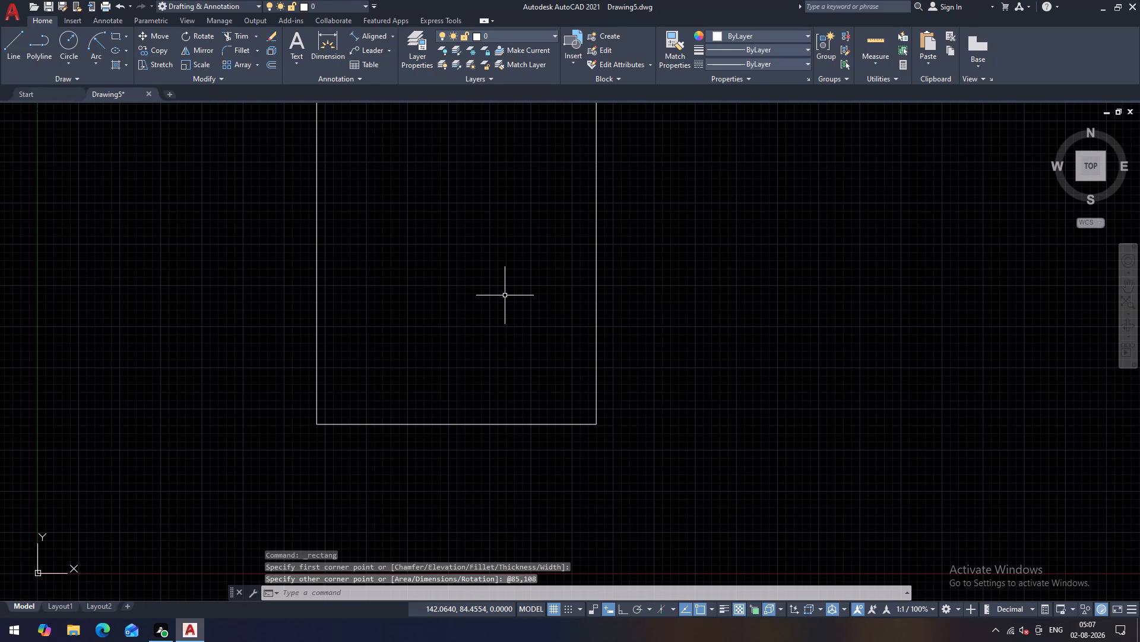
Move the UCS origin about 324 units at roughly 221°, down and away from the rectangle.
scroll(505, 295, down, 2)
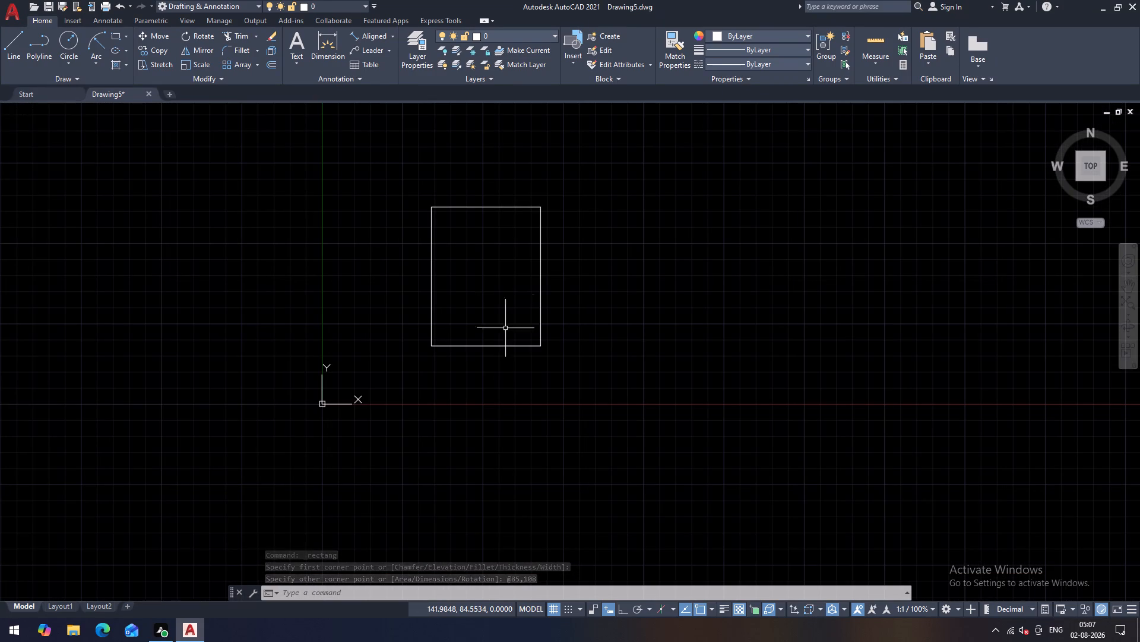
middle_drag(506, 345, 544, 251)
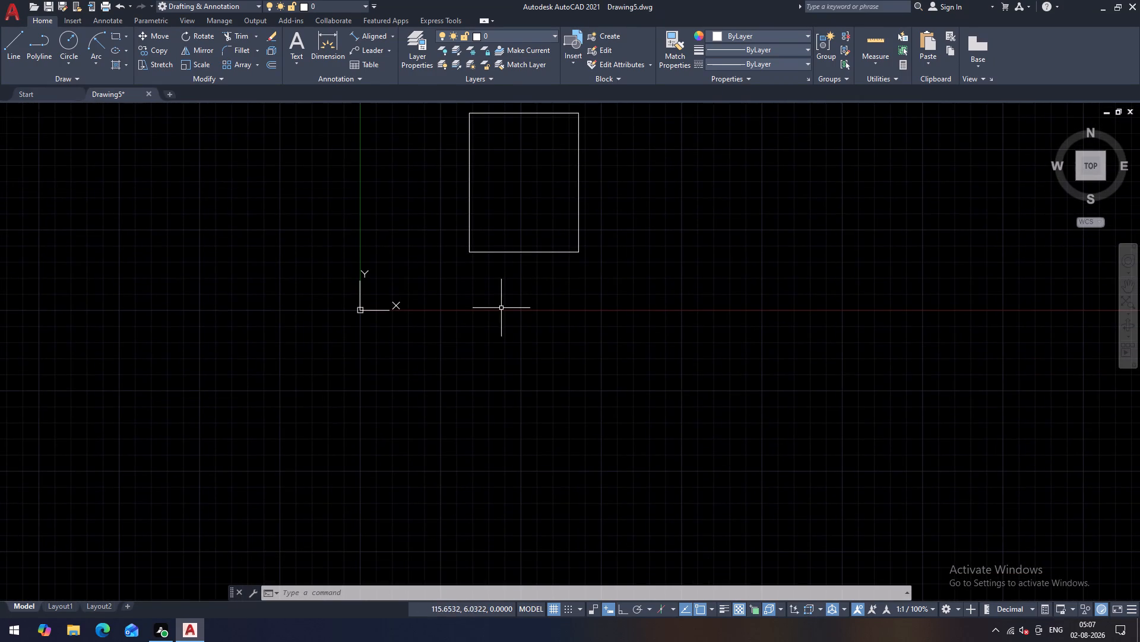
key(Escape)
click(358, 302)
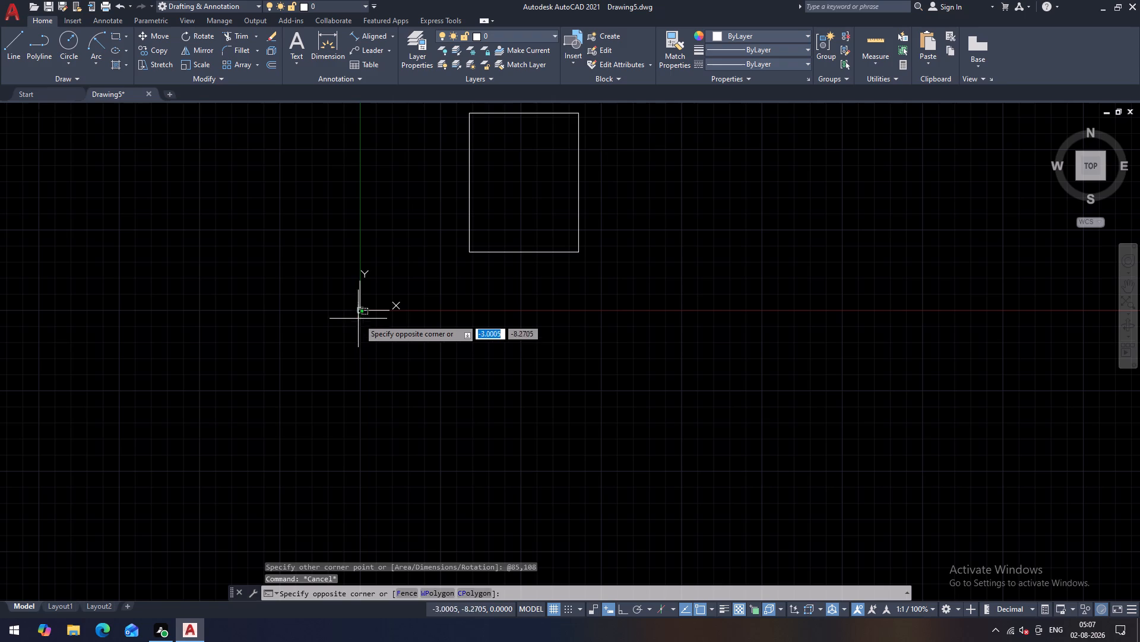
key(Escape)
click(360, 311)
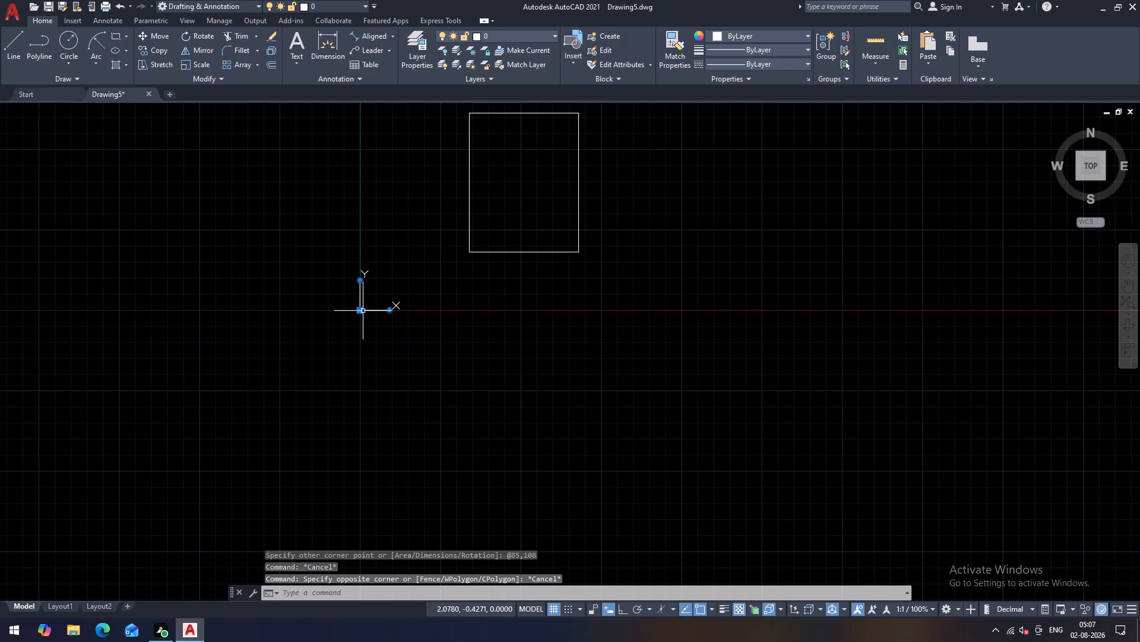
click(357, 310)
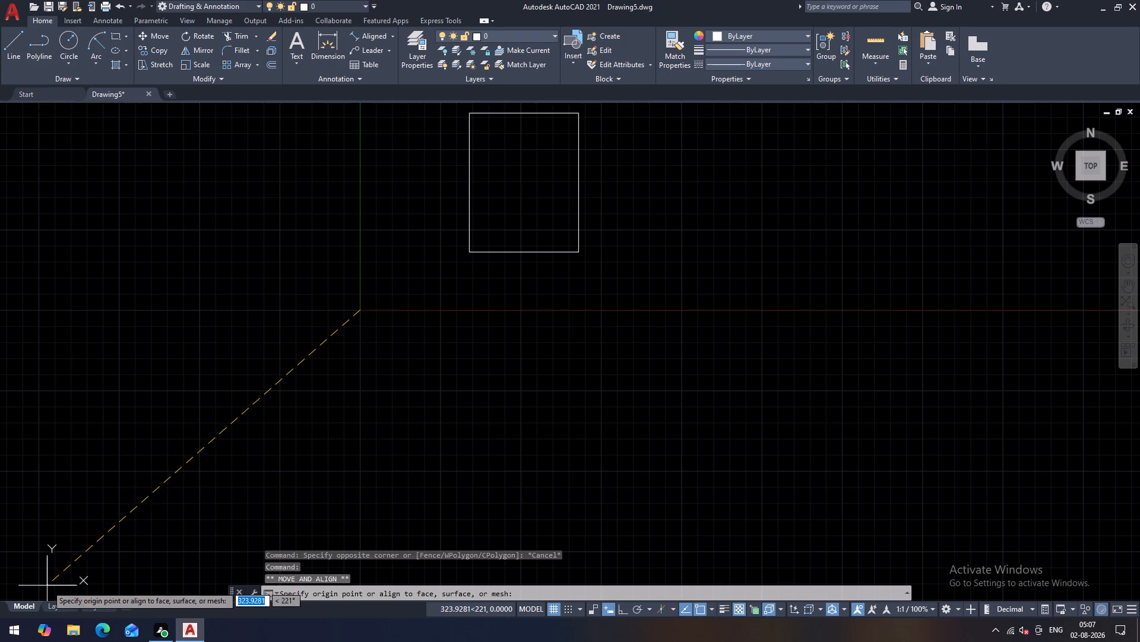
click(47, 586)
key(Escape)
Explode the 85 by 108 rectangle into separate lines.
middle_drag(300, 363, 299, 433)
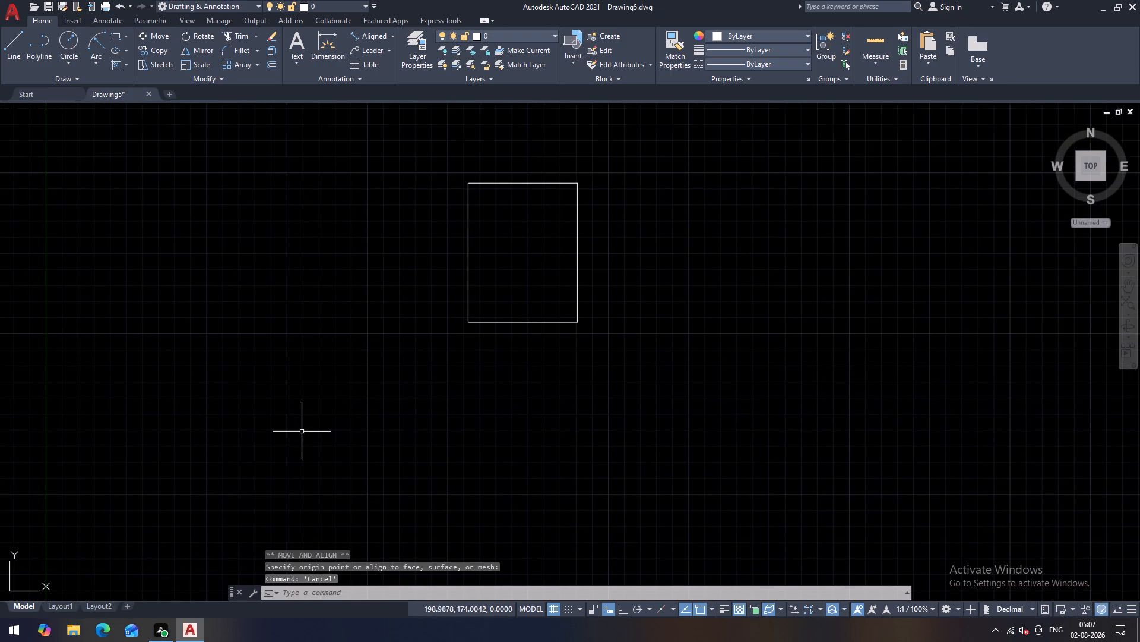
middle_drag(467, 262, 461, 354)
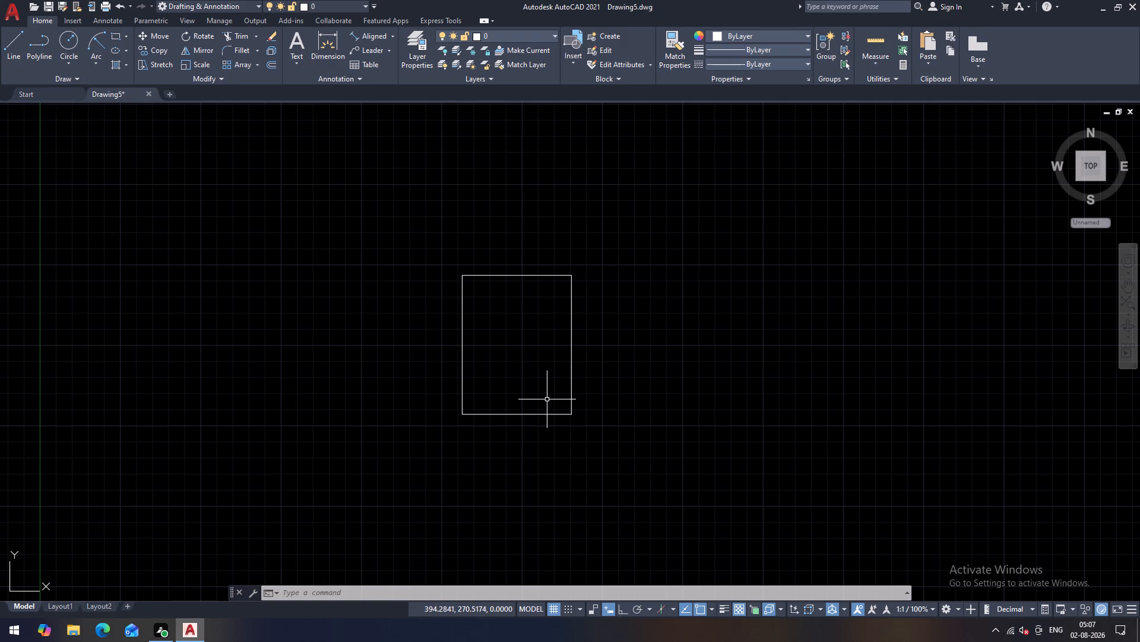
text(expl)
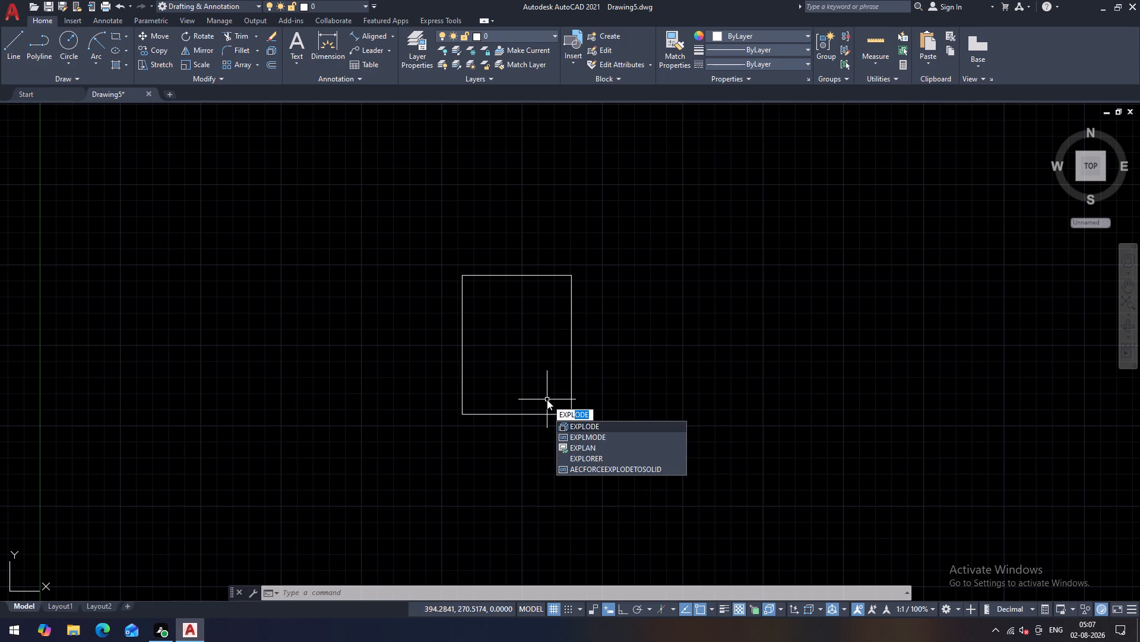
key(space)
click(549, 413)
key(space)
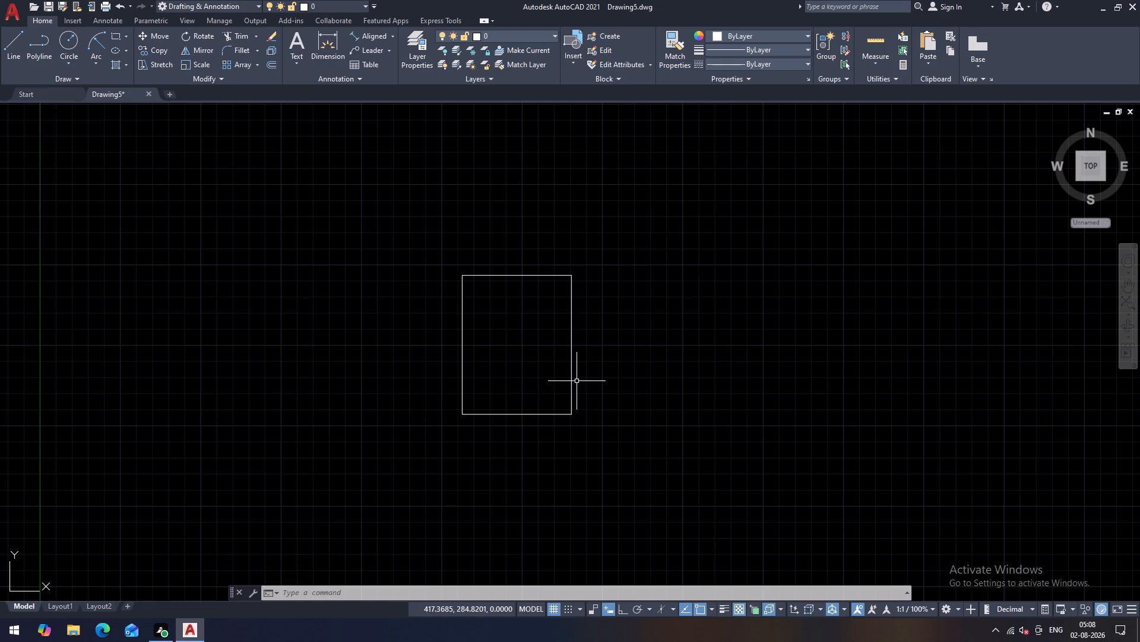
key(Escape)
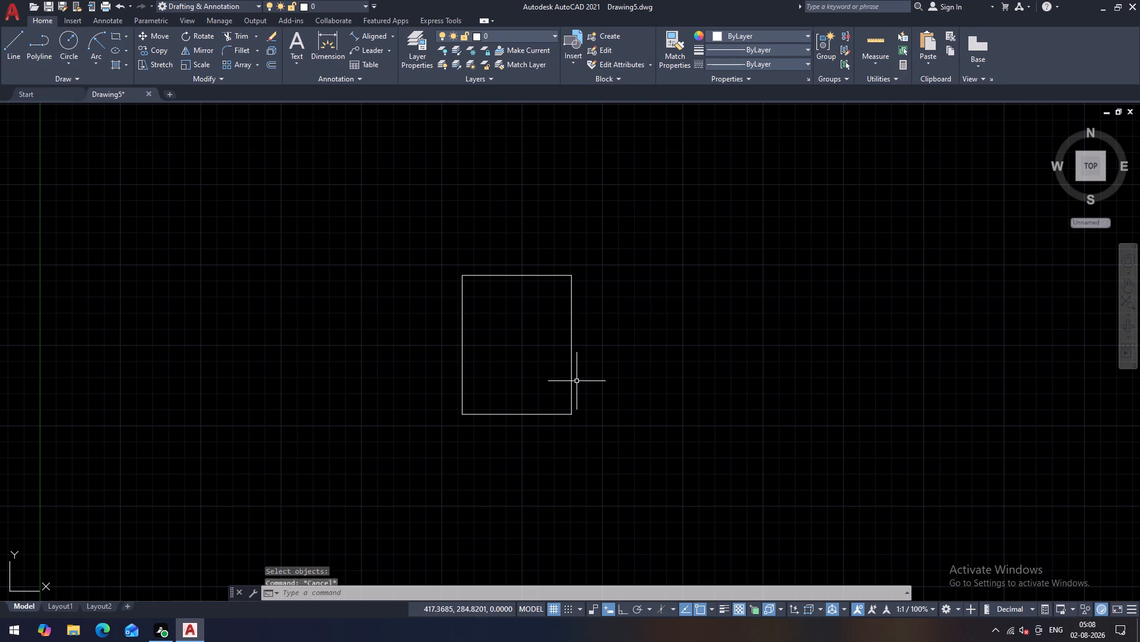
Offset the rectangle's left edge and bottom edge inward by 13.
text(o)
key(space)
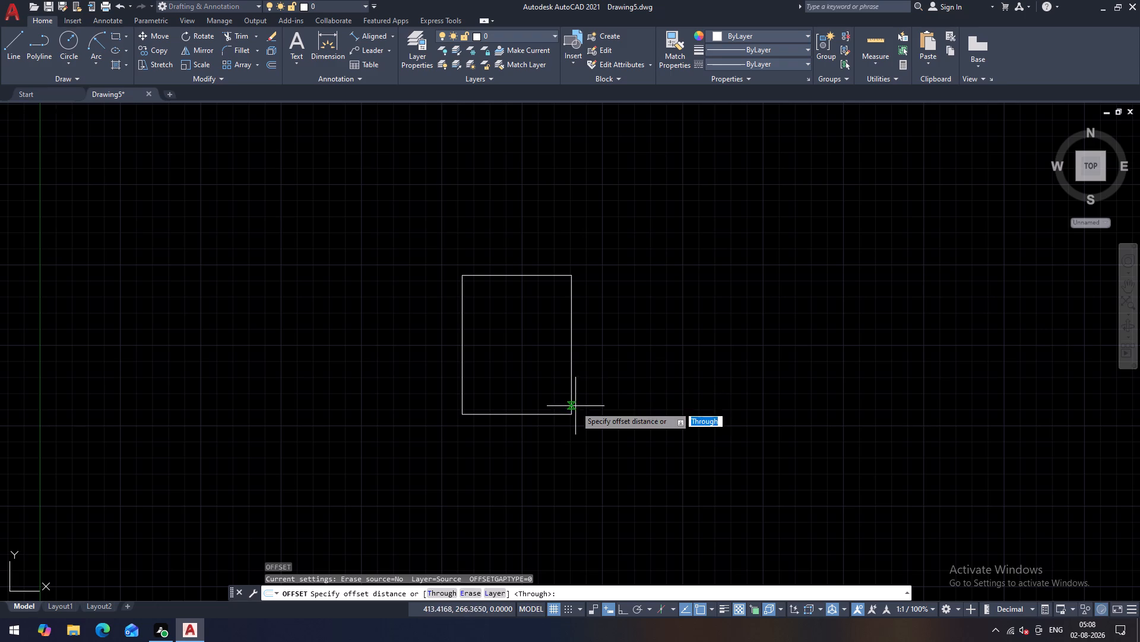
key(1)
key(3)
key(Return)
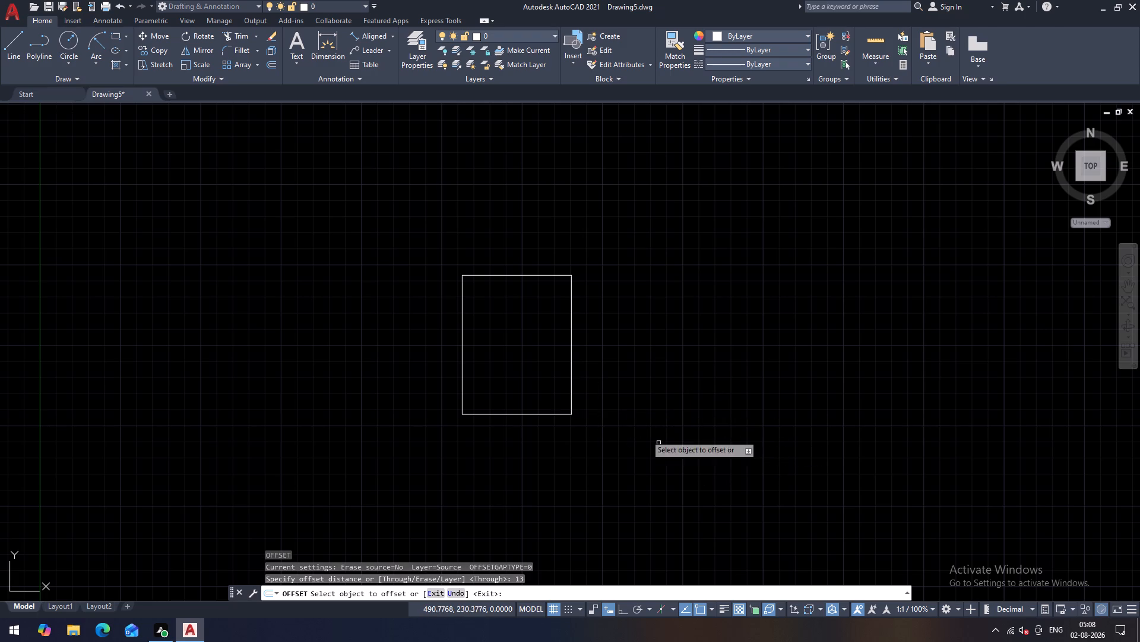
click(461, 383)
click(479, 385)
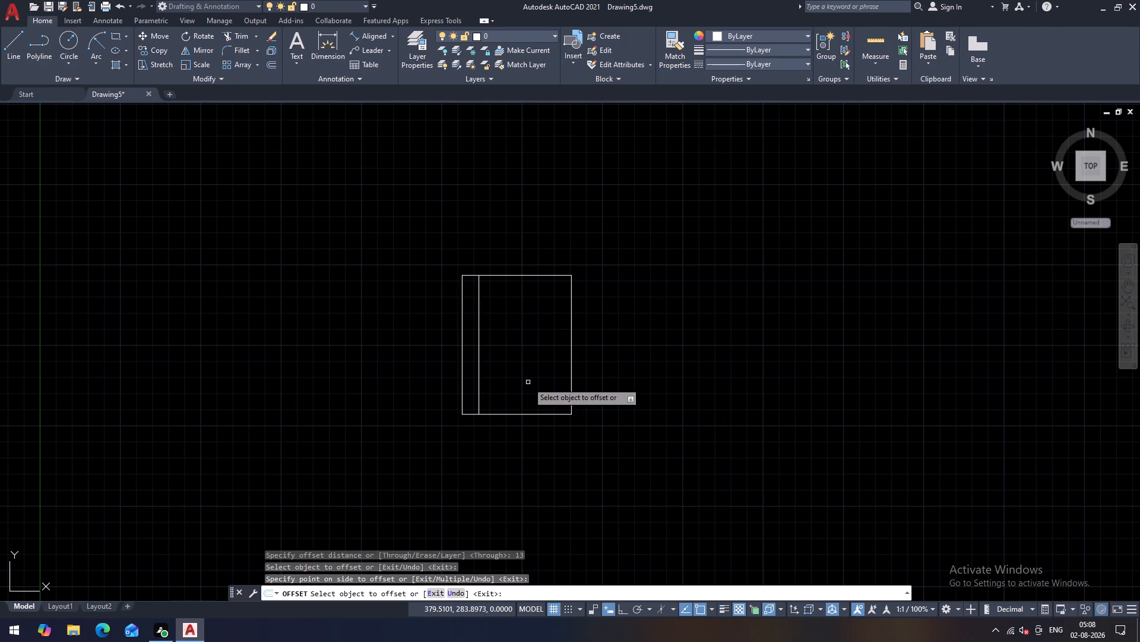
click(540, 414)
click(539, 399)
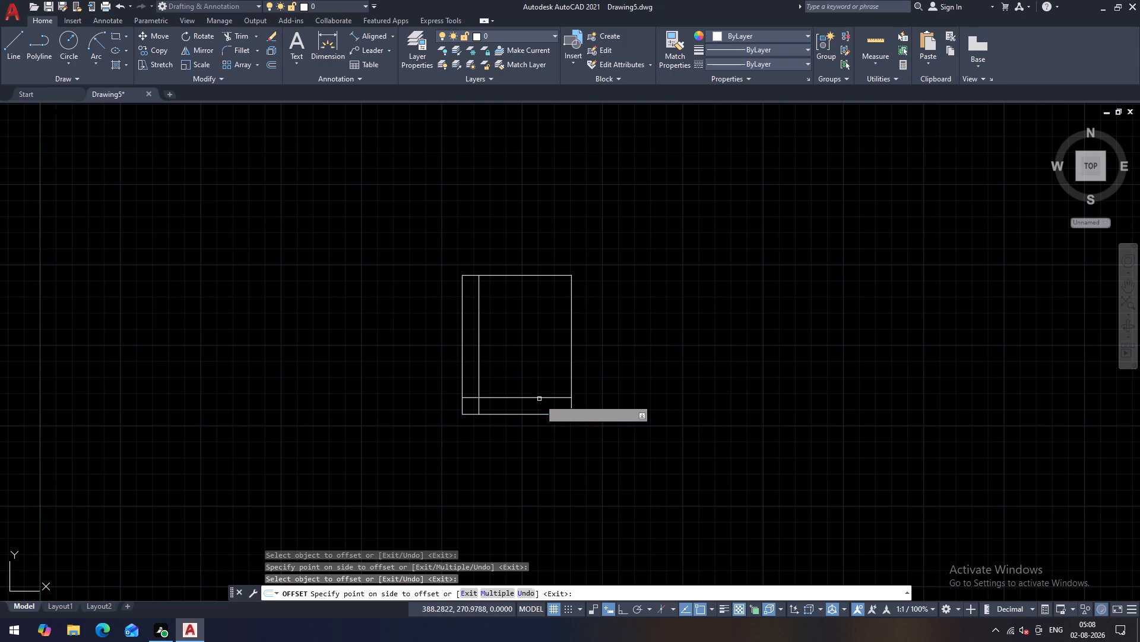
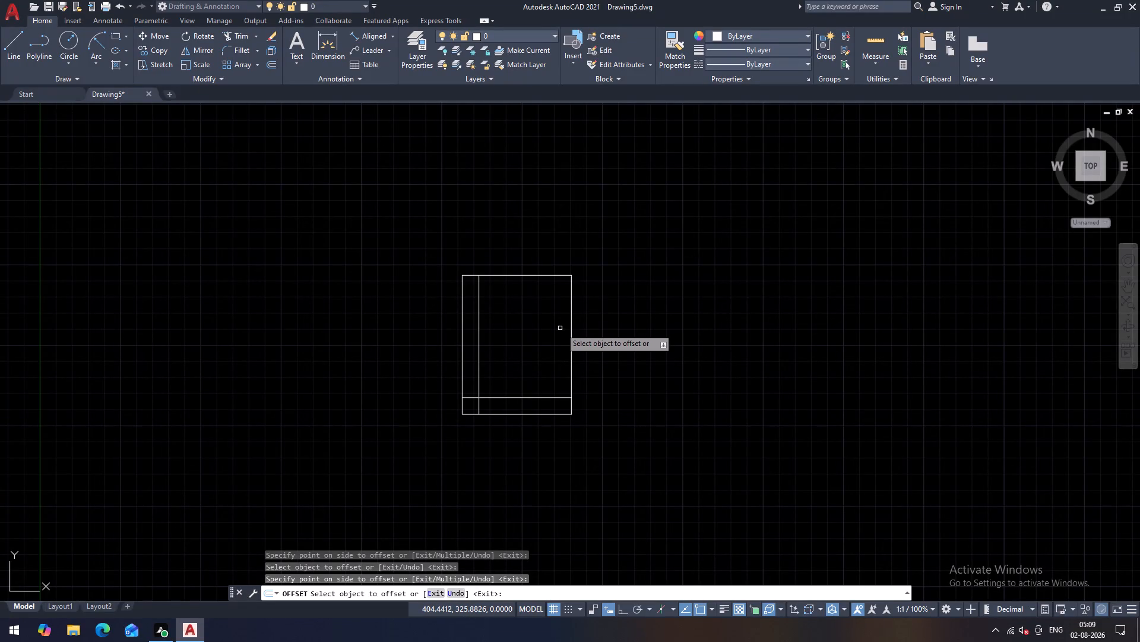
Offset the rectangle's left edge outward by the same distance of 13, placing the copy outside the outline.
middle_drag(565, 328, 597, 336)
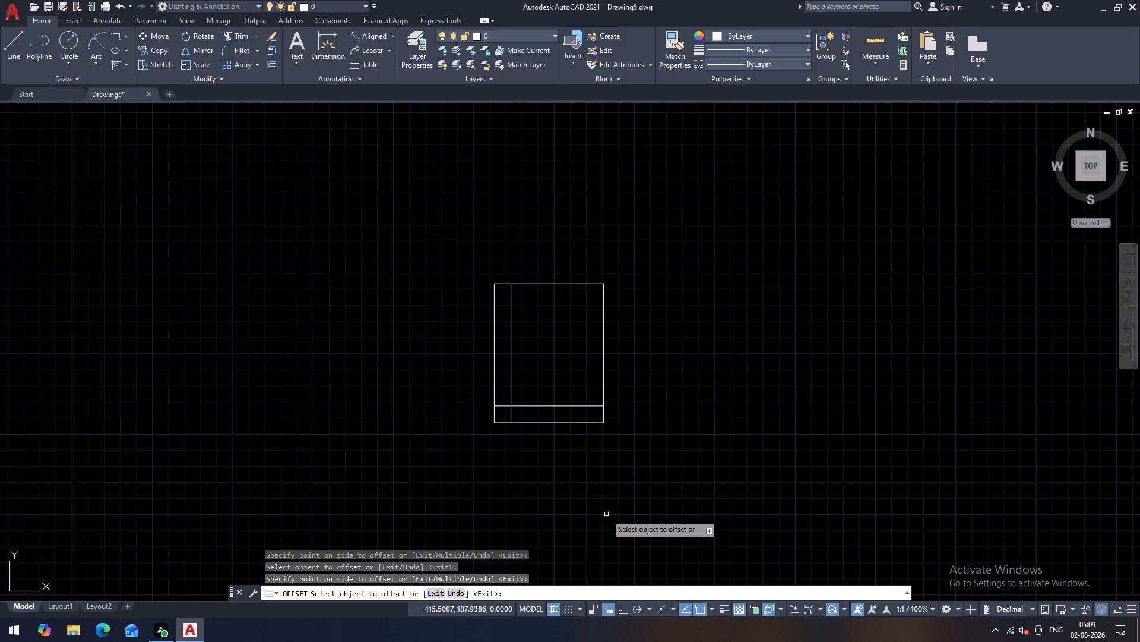
click(493, 377)
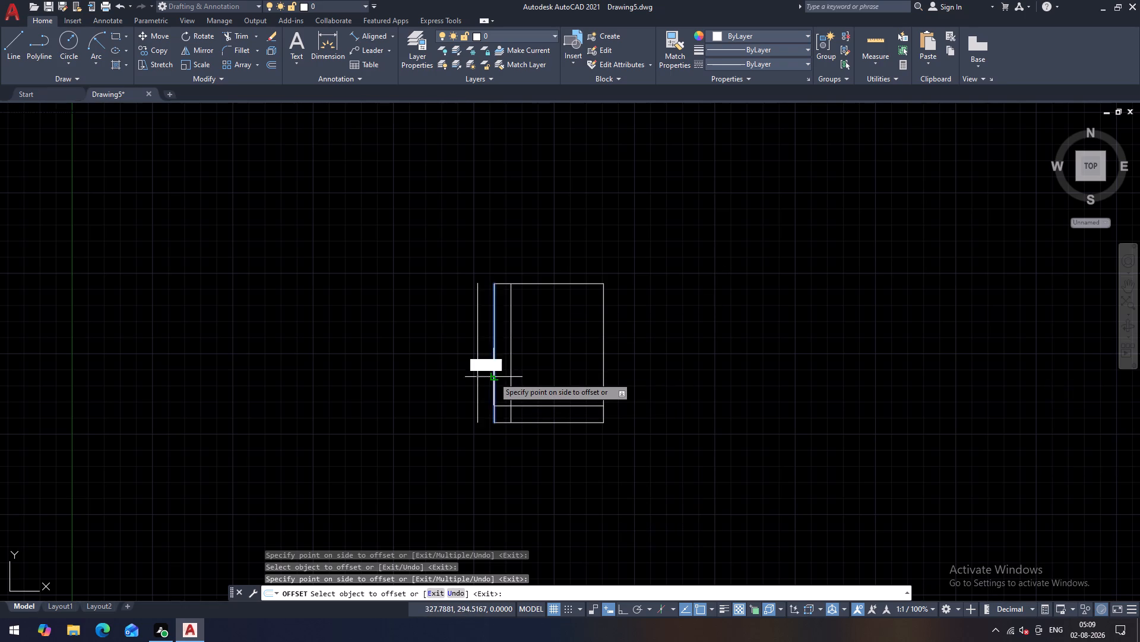
click(468, 388)
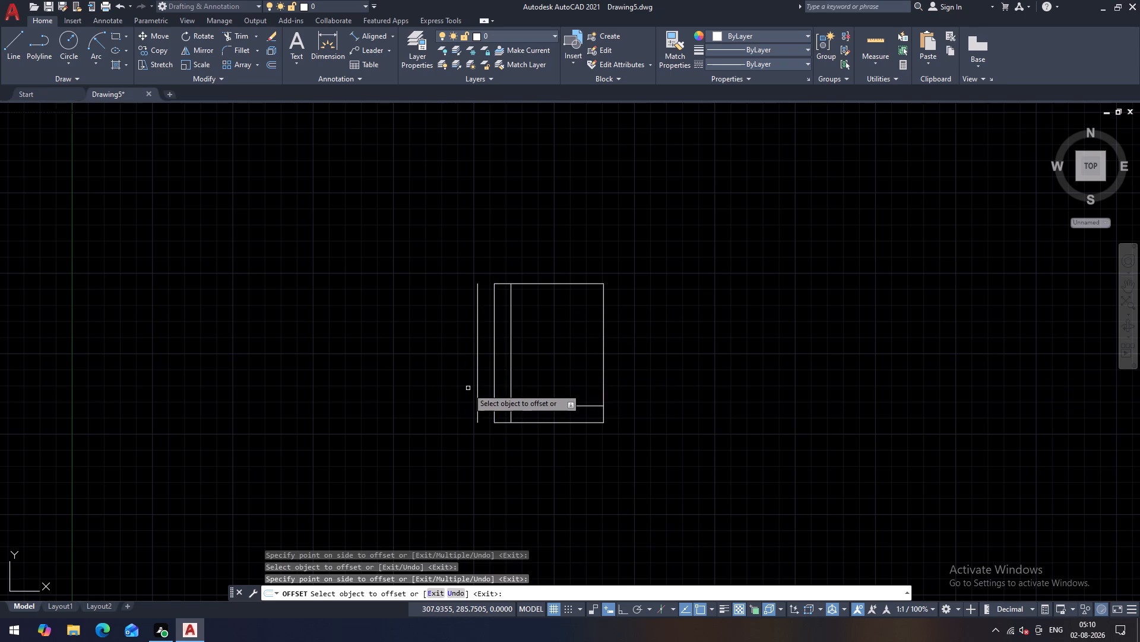
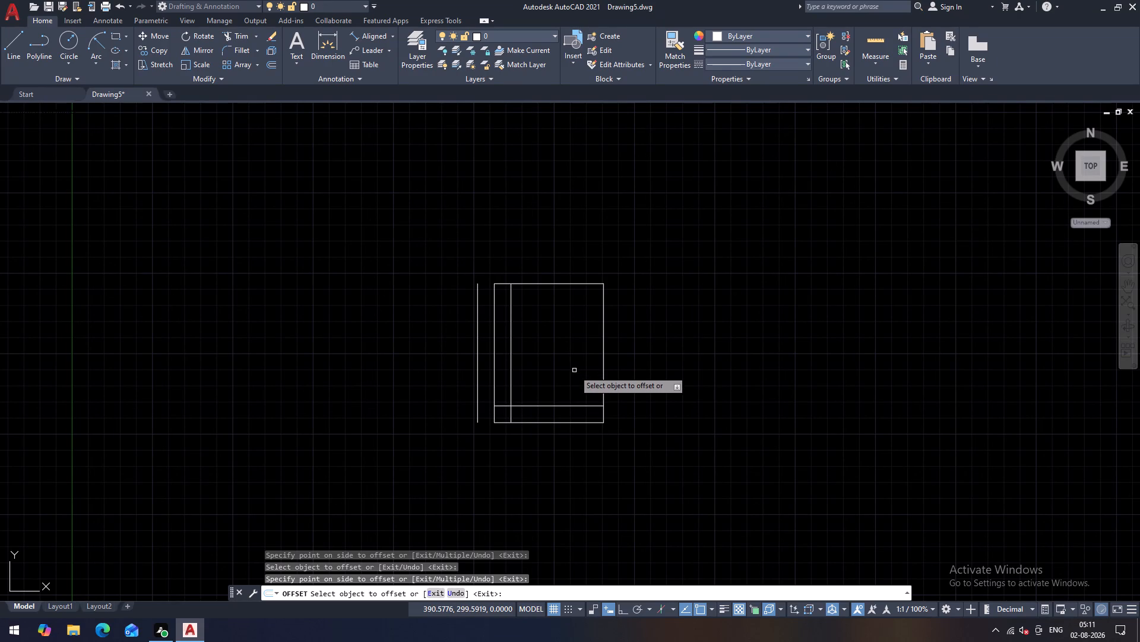
End the current offset run and restart the Offset command at its offset distance entry.
key(Escape)
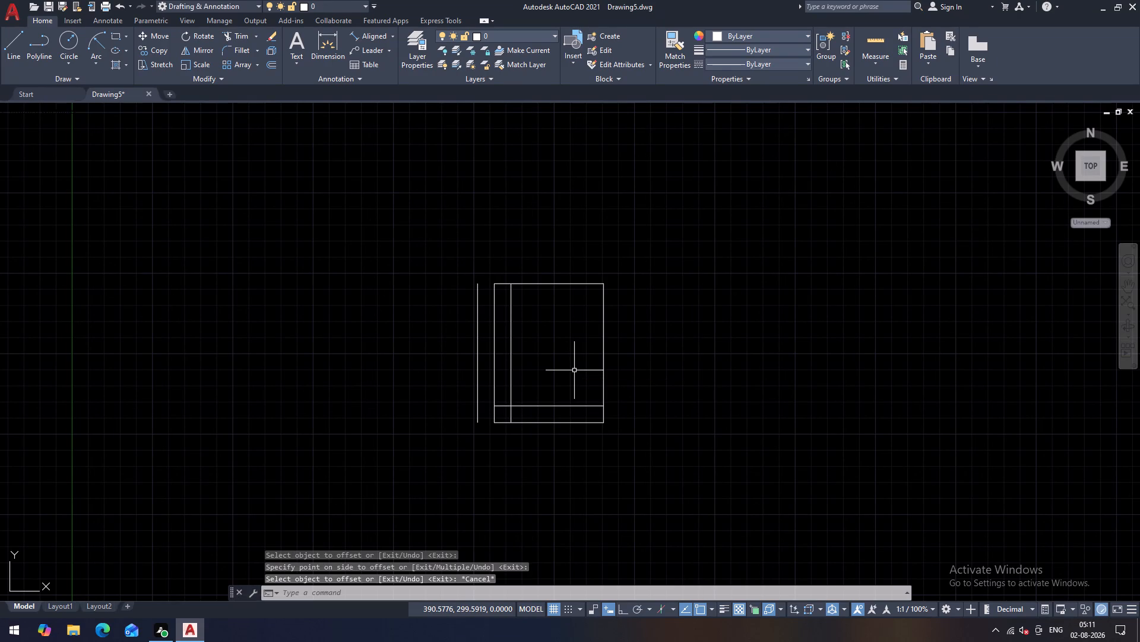
key(space)
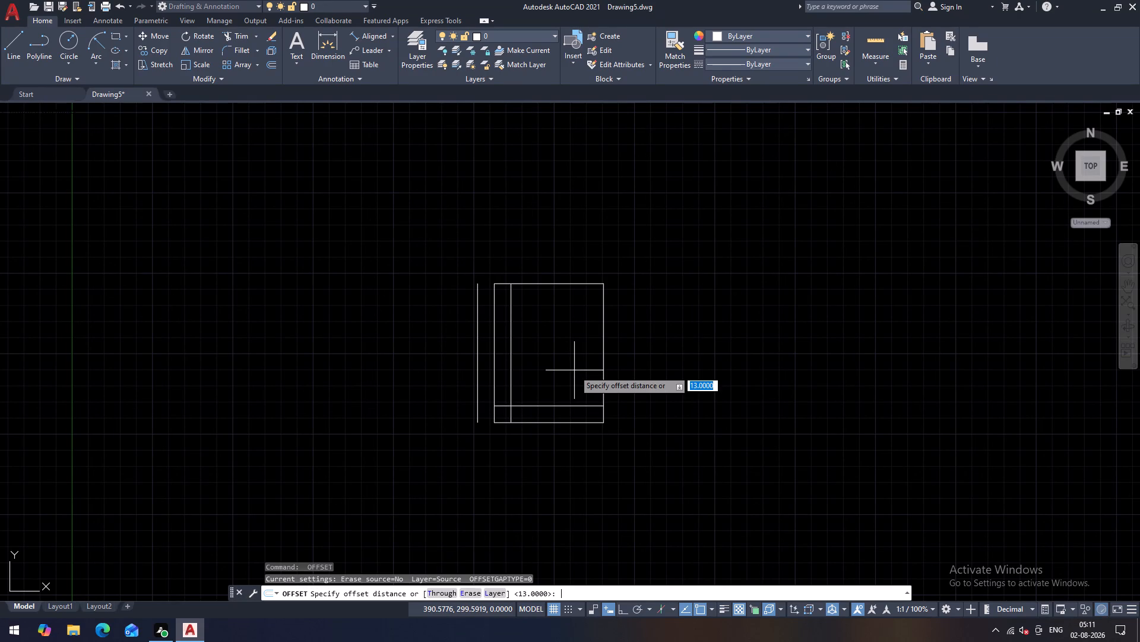
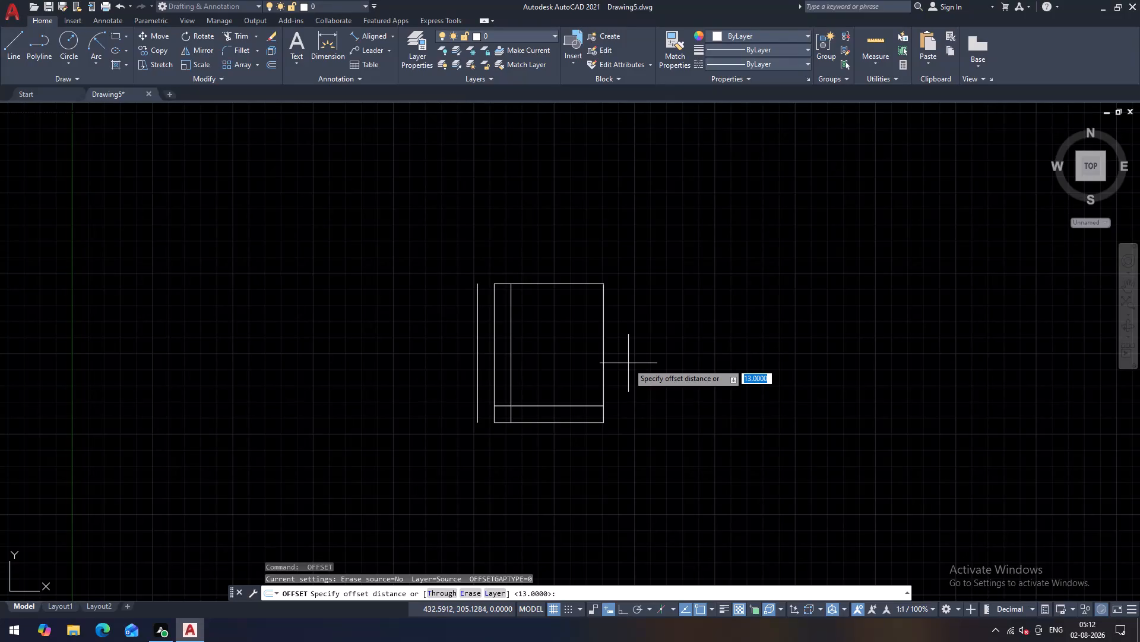
Cancel the restarted Offset command without entering a distance.
key(Escape)
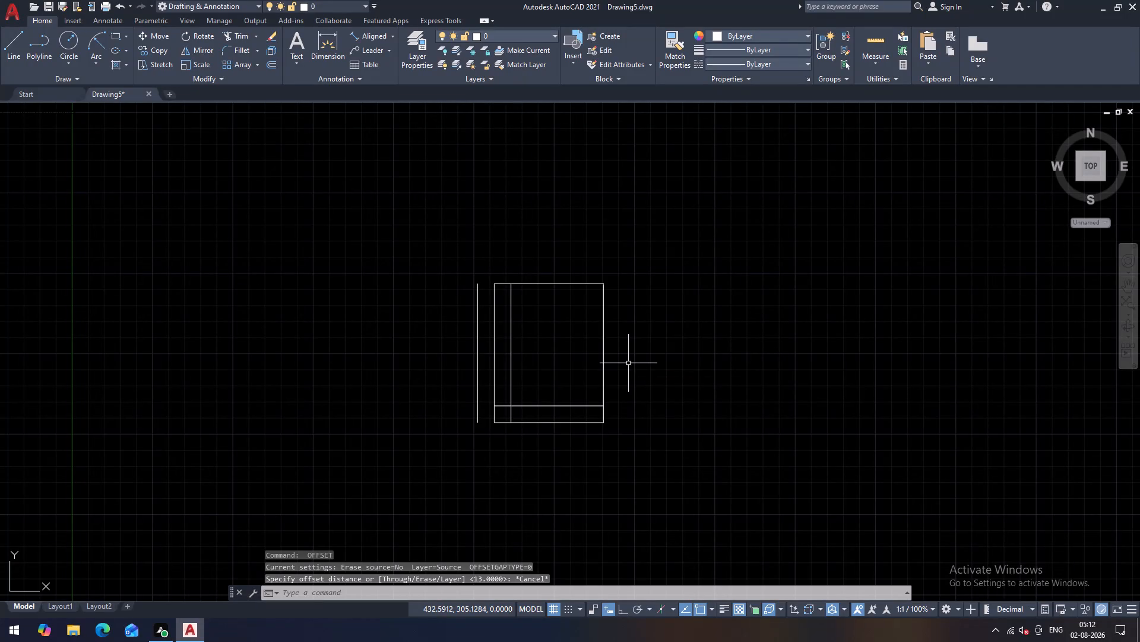
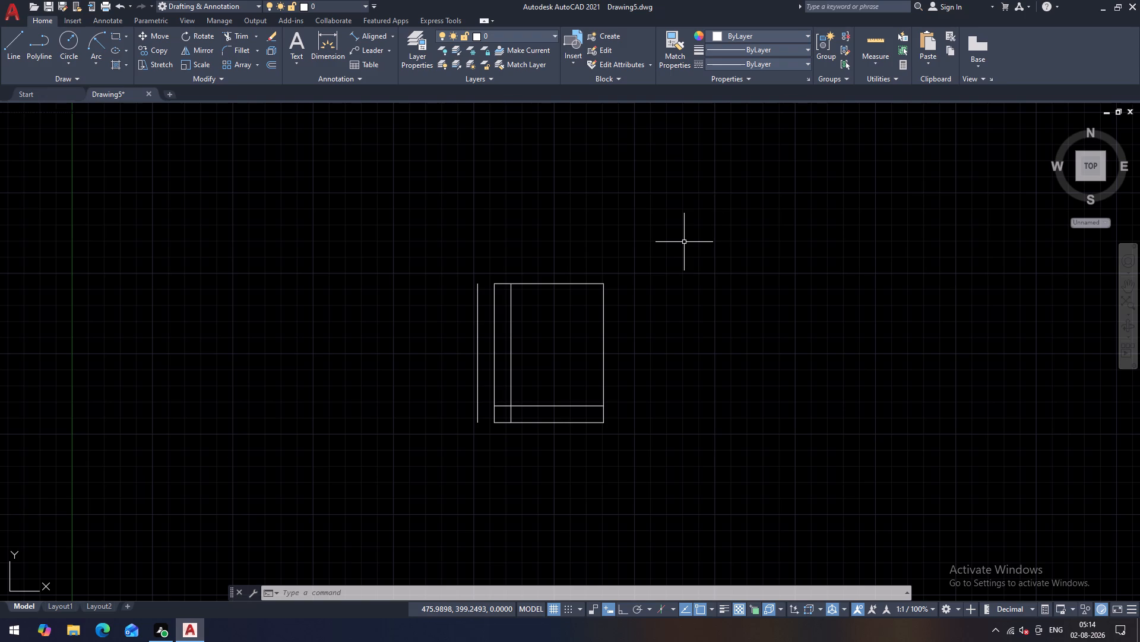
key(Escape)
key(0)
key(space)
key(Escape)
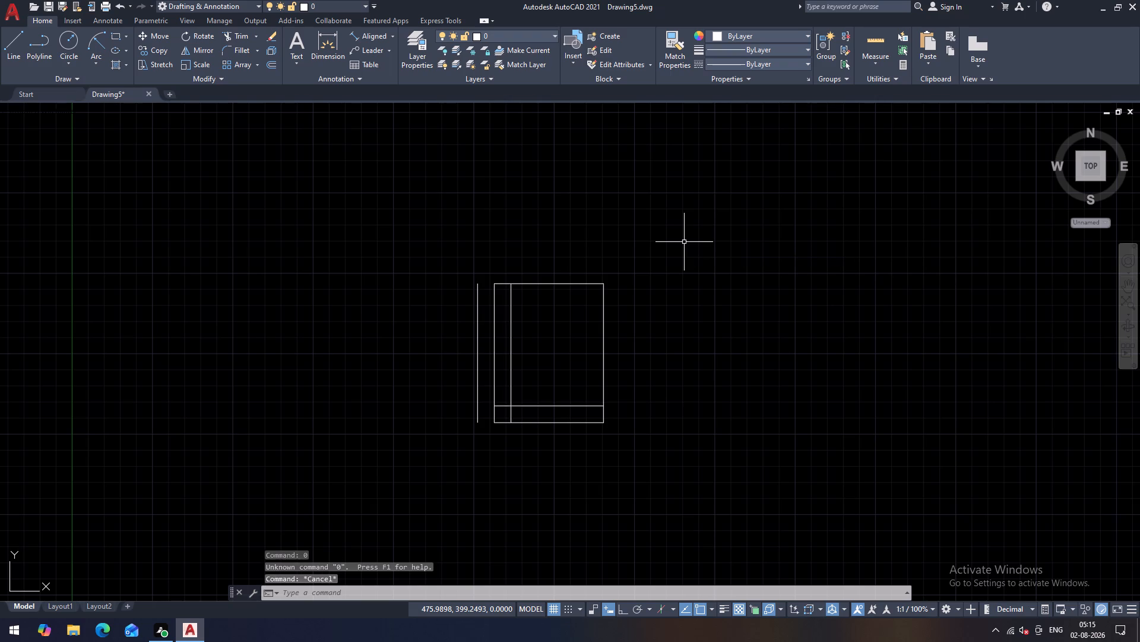
Offset the rectangle's top edge by 36 to both sides, once outward above it and once inward below it.
text(o)
key(space)
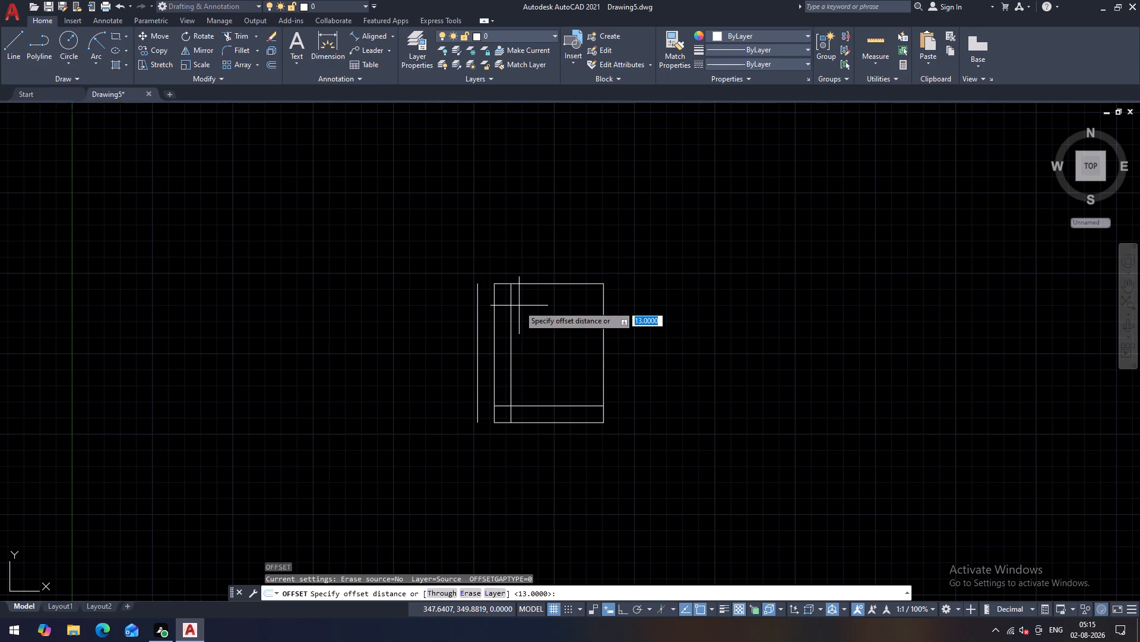
text(36)
key(Return)
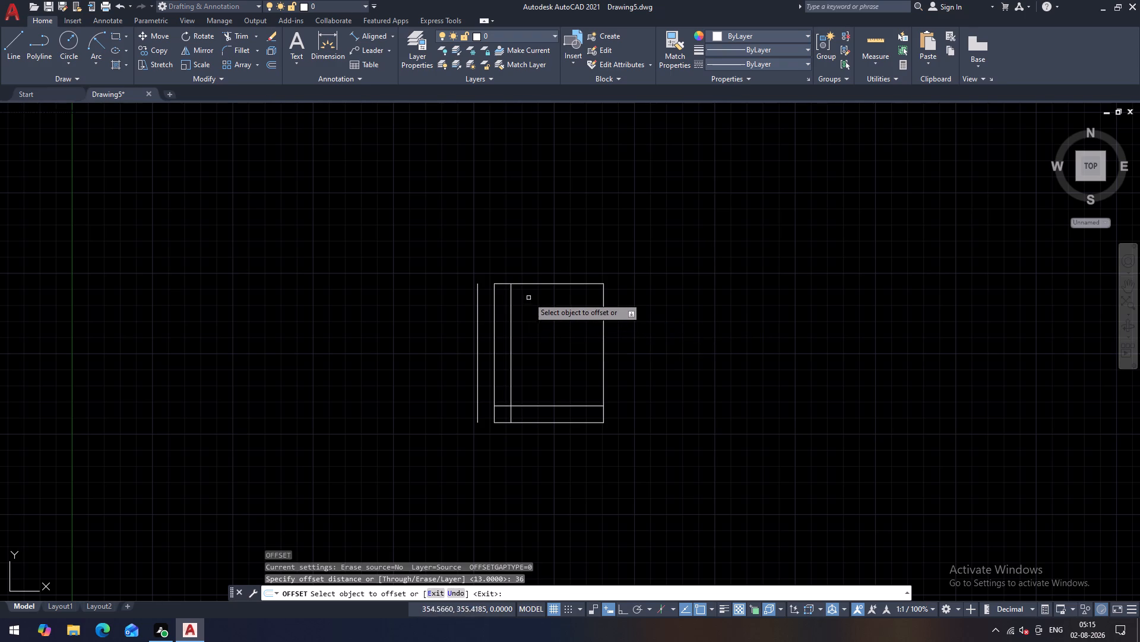
click(550, 283)
click(574, 247)
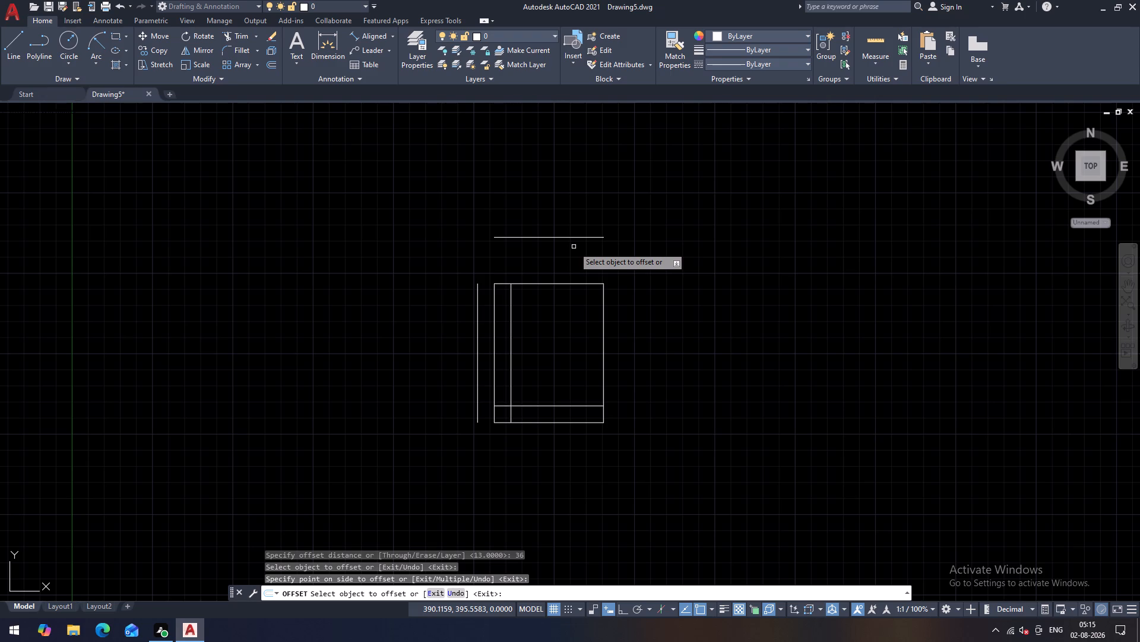
drag(561, 284, 561, 293)
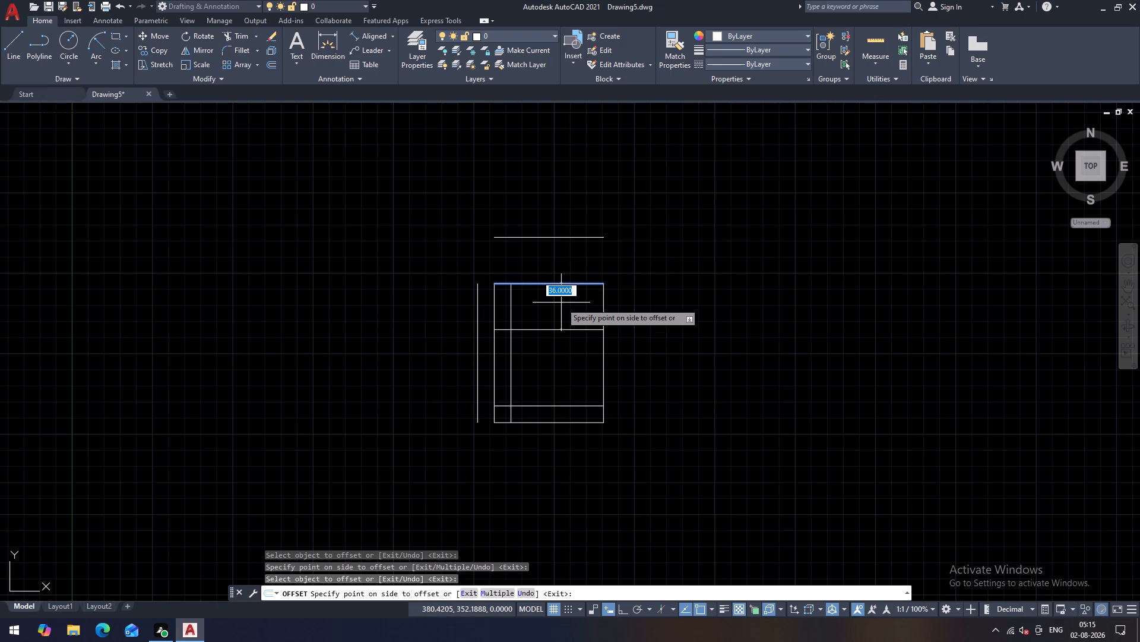
click(561, 303)
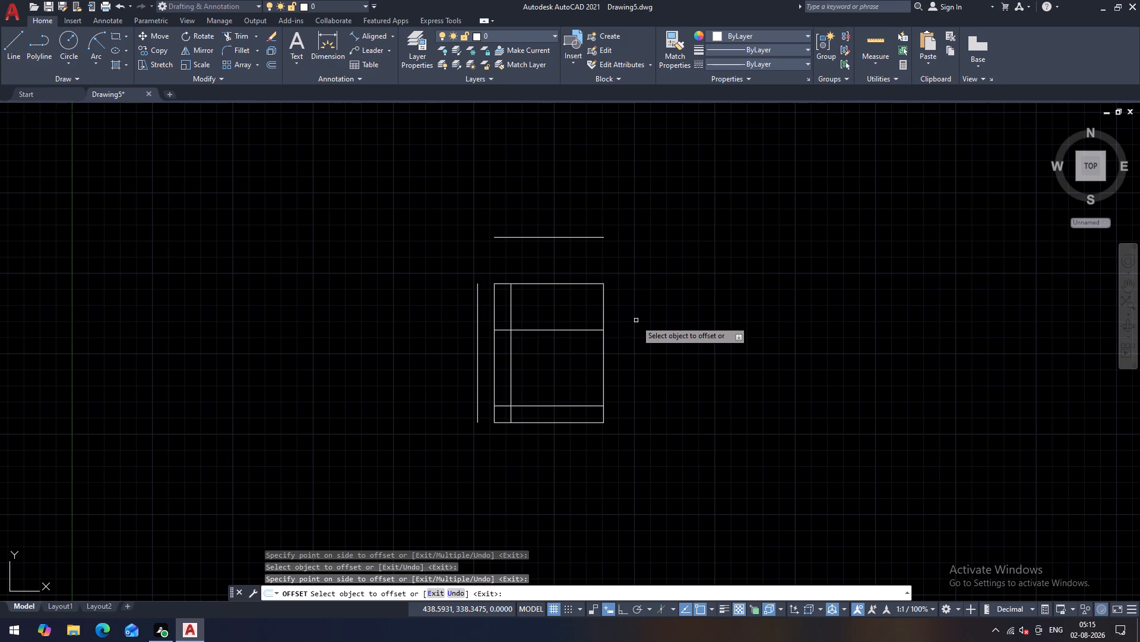
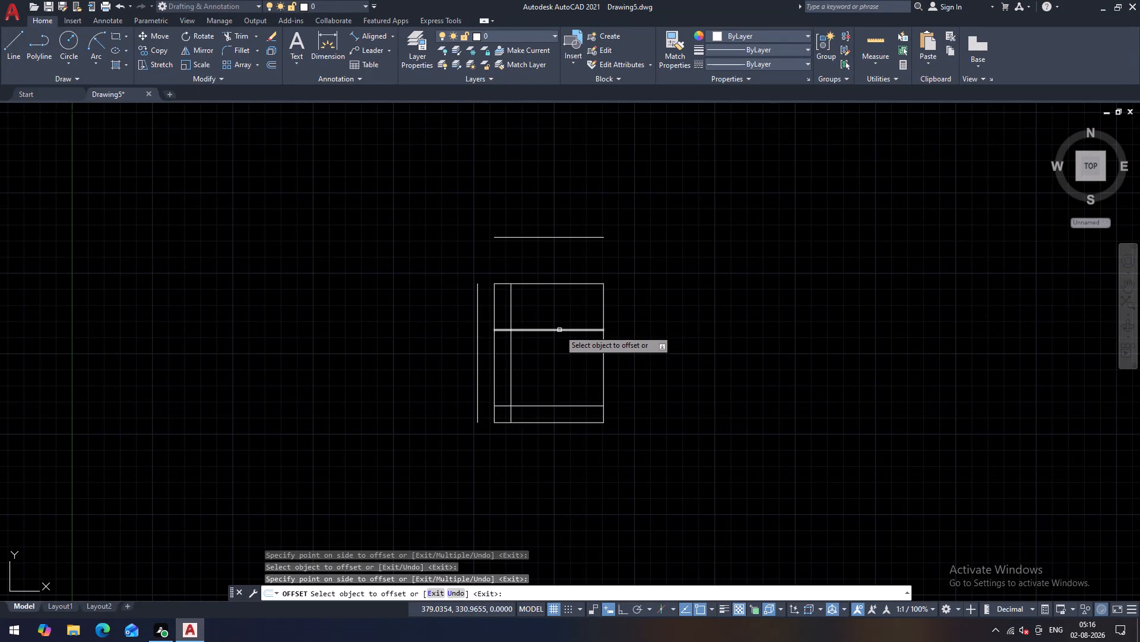
Offset the rectangle's top edge by 18 to both sides, once outward above it and once inward below it.
click(581, 284)
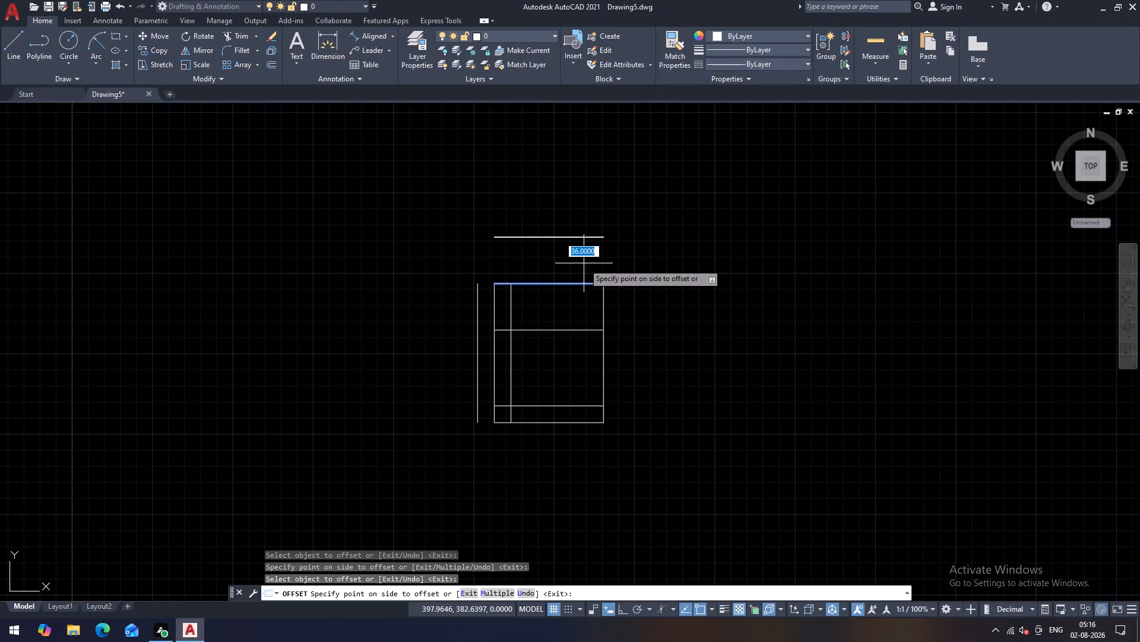
text(18)
key(Return)
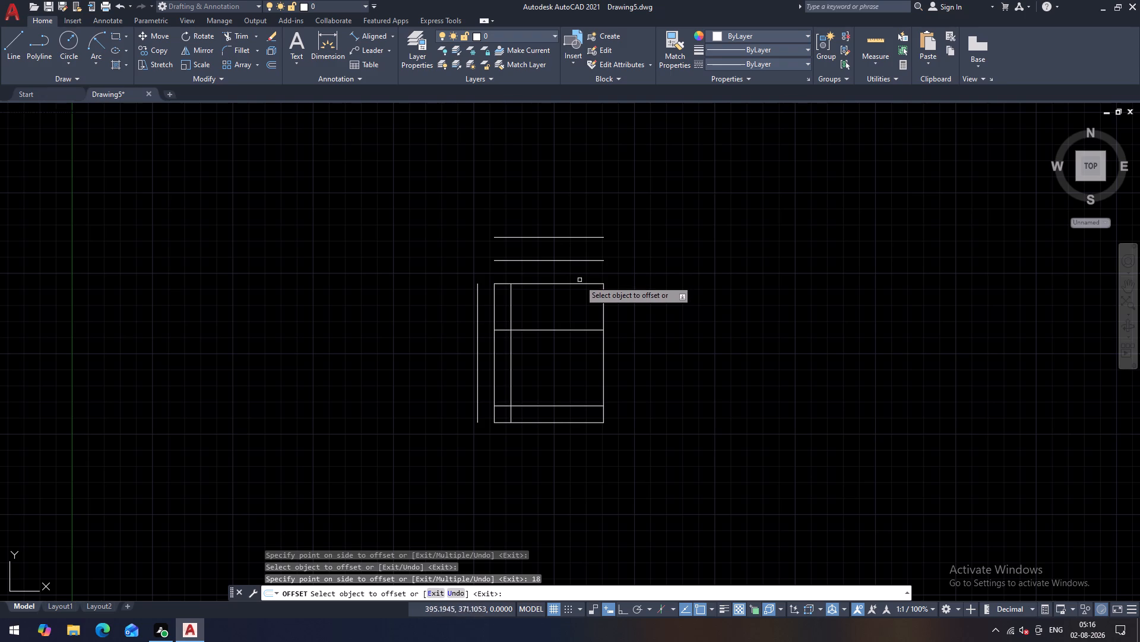
click(575, 283)
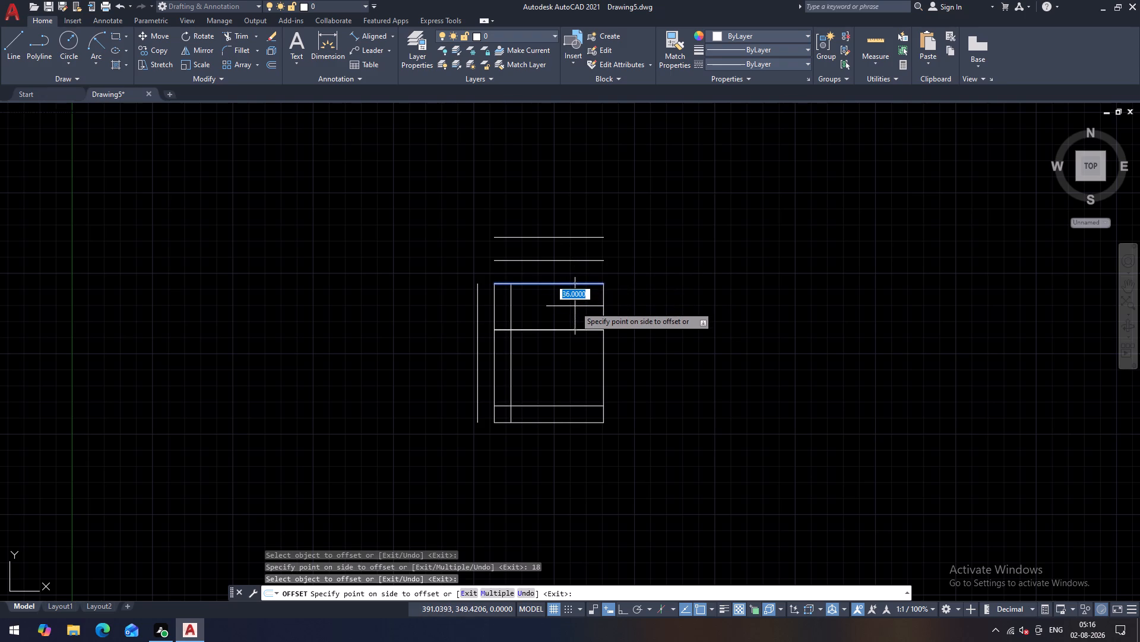
text(18)
key(Return)
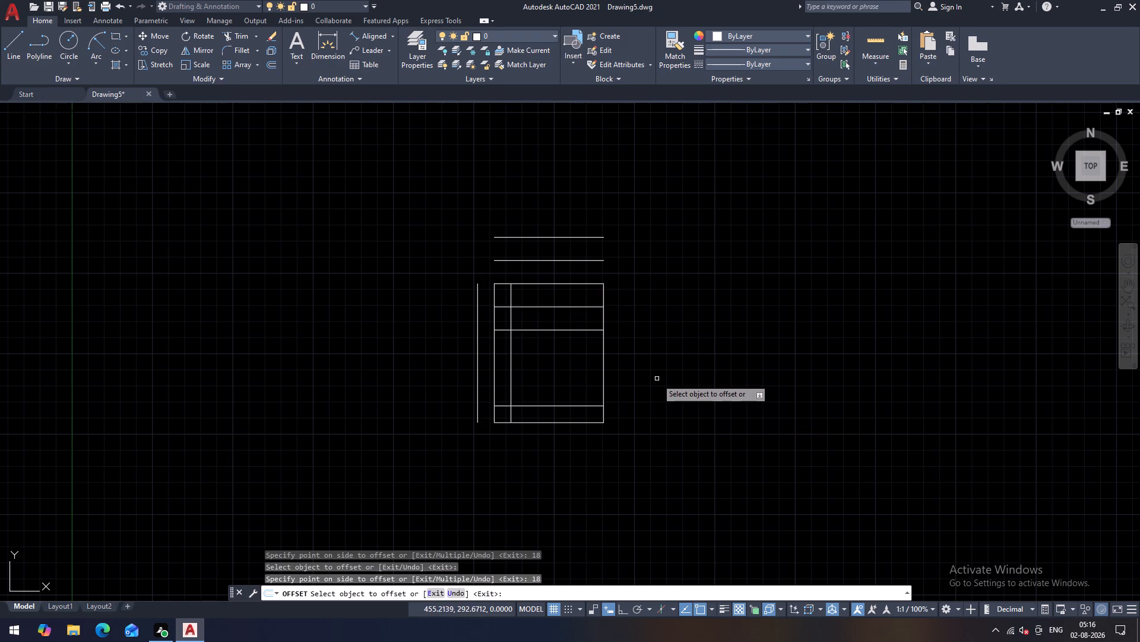
key(Escape)
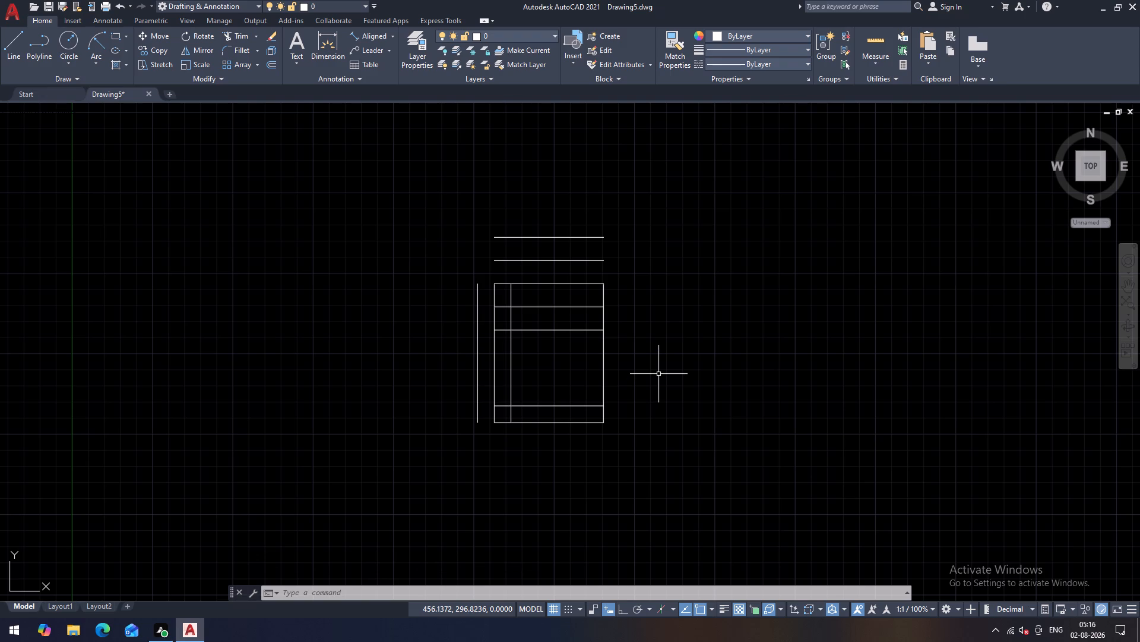
key(Escape)
key(Escape)
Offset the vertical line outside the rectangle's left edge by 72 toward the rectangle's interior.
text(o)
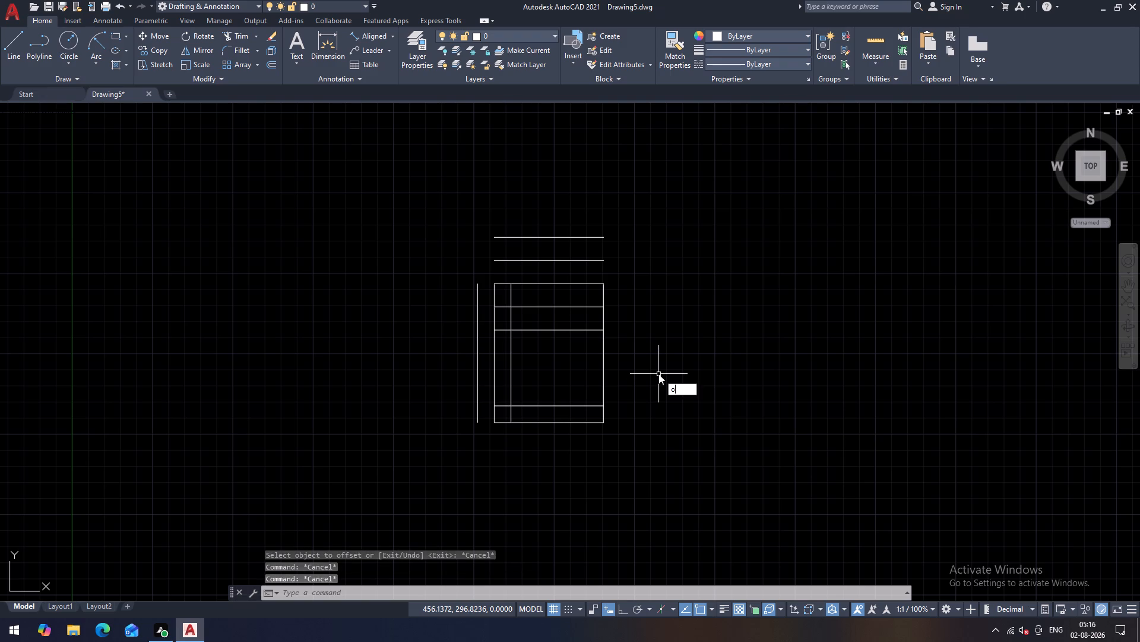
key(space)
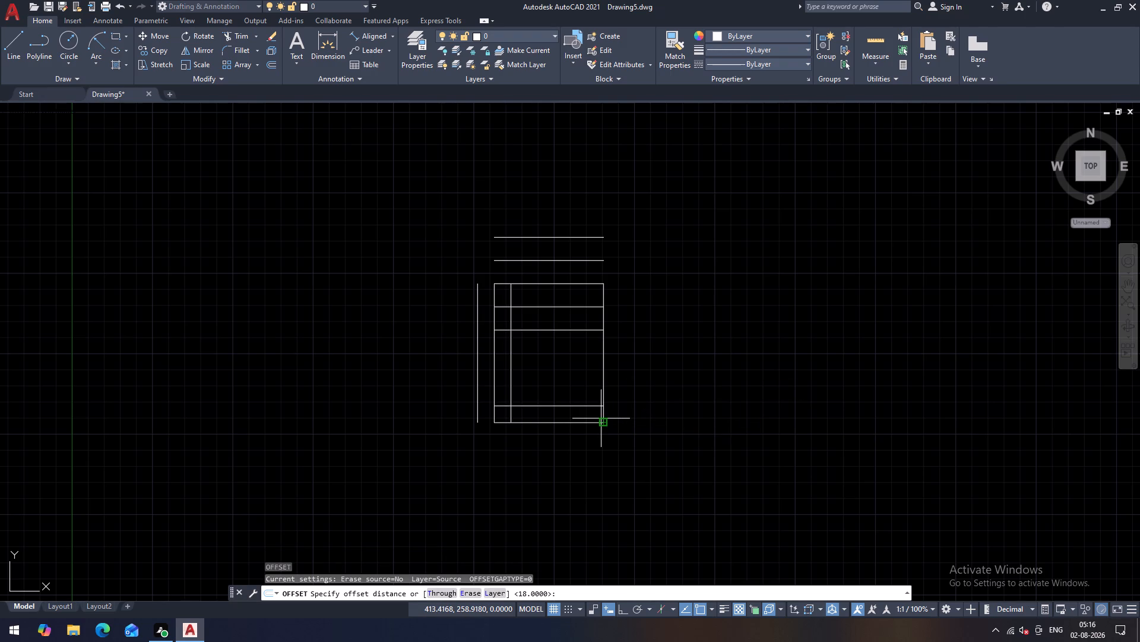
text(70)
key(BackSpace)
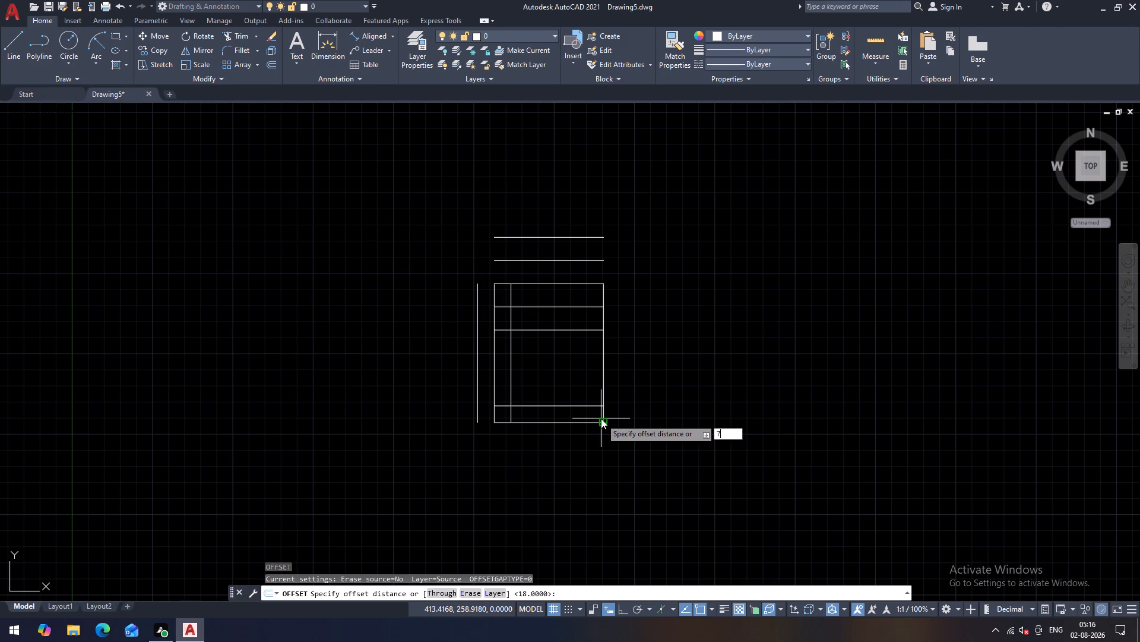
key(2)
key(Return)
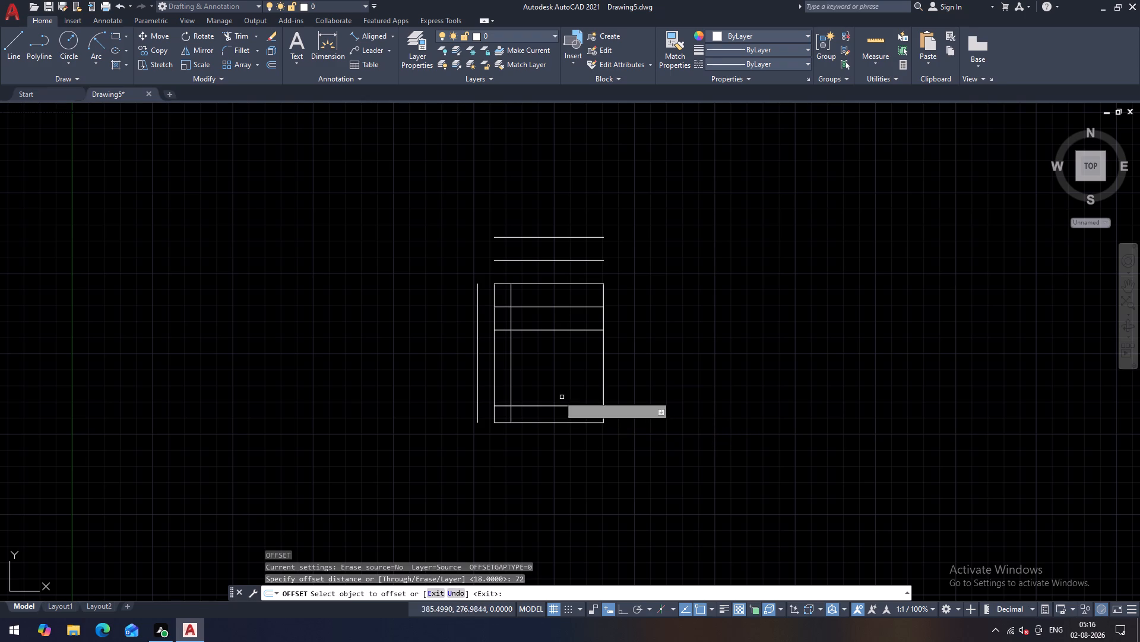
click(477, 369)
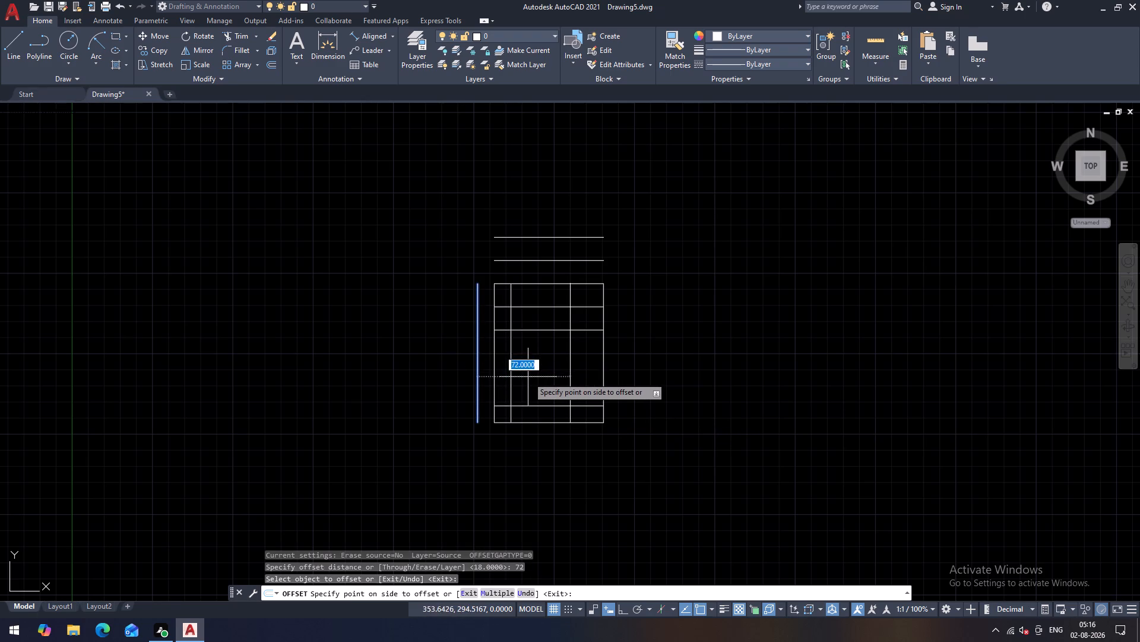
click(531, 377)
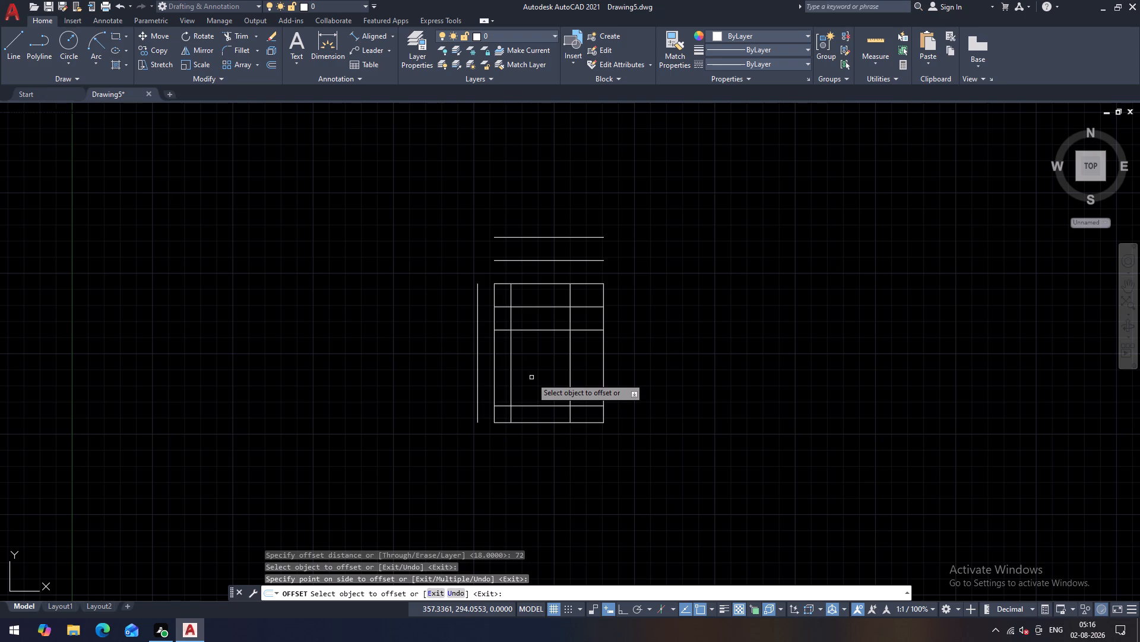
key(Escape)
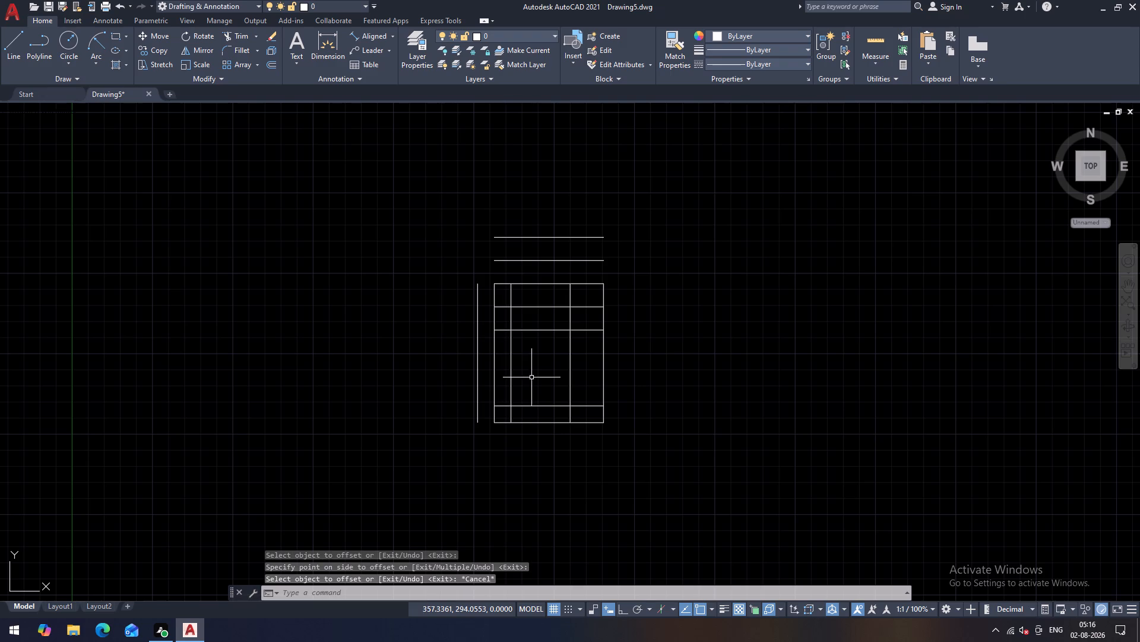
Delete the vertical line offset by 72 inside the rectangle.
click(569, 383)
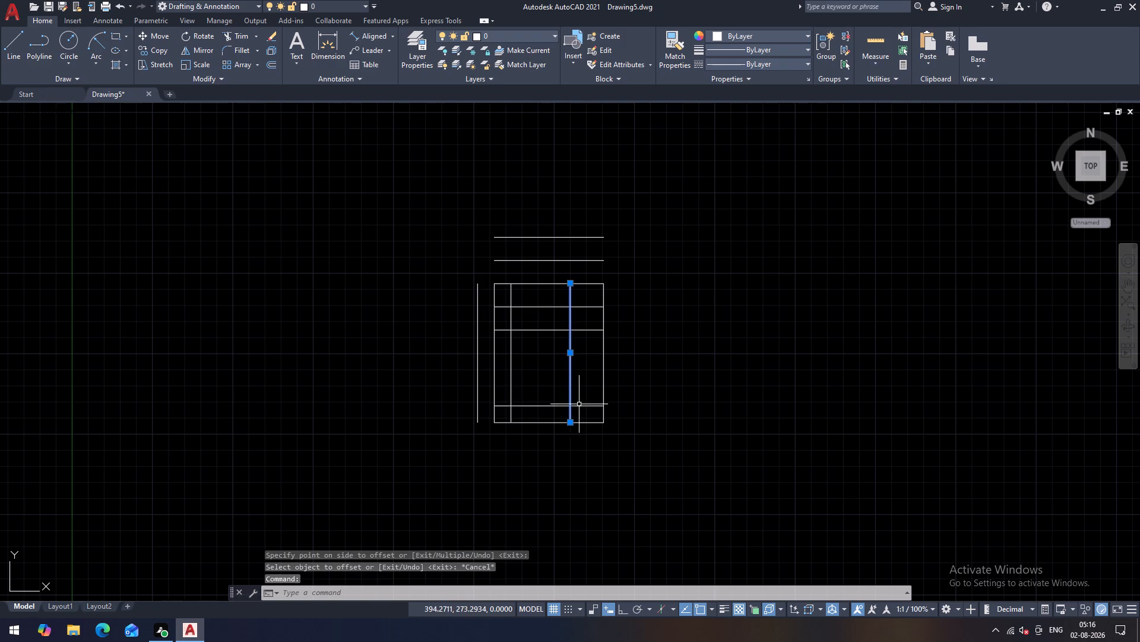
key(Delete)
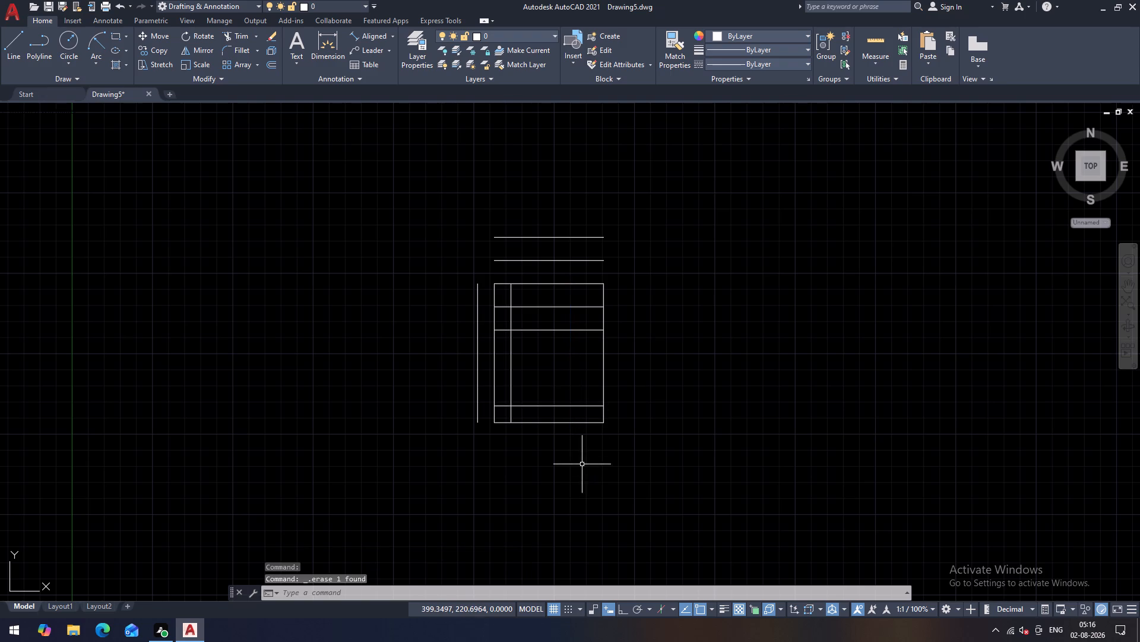
Delete the vertical line outside the rectangle's left edge.
click(476, 372)
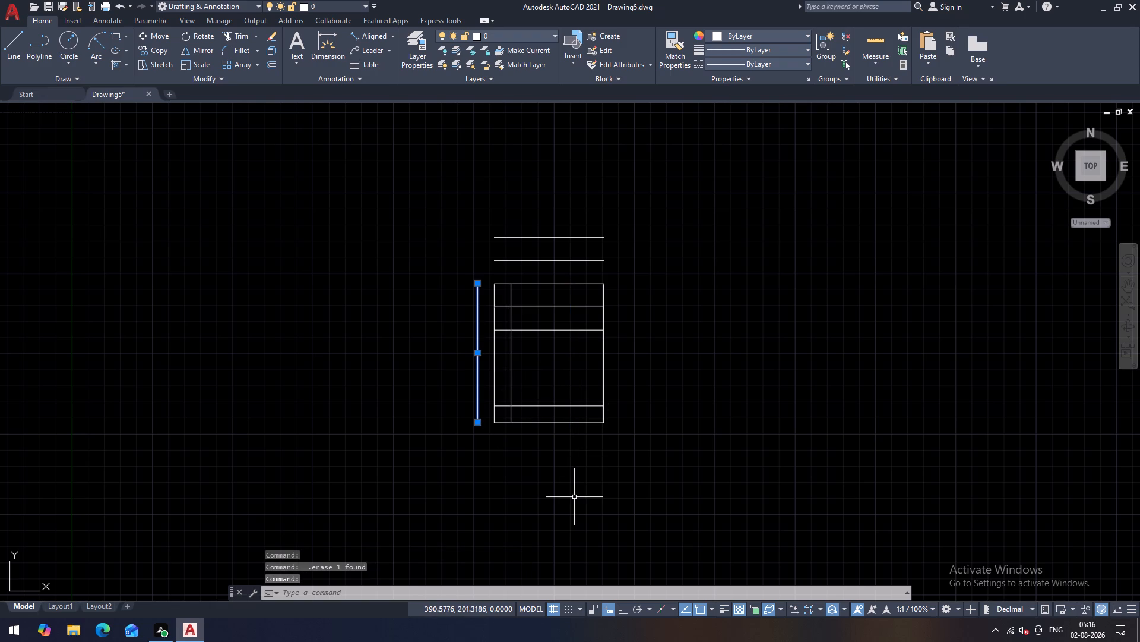
key(Delete)
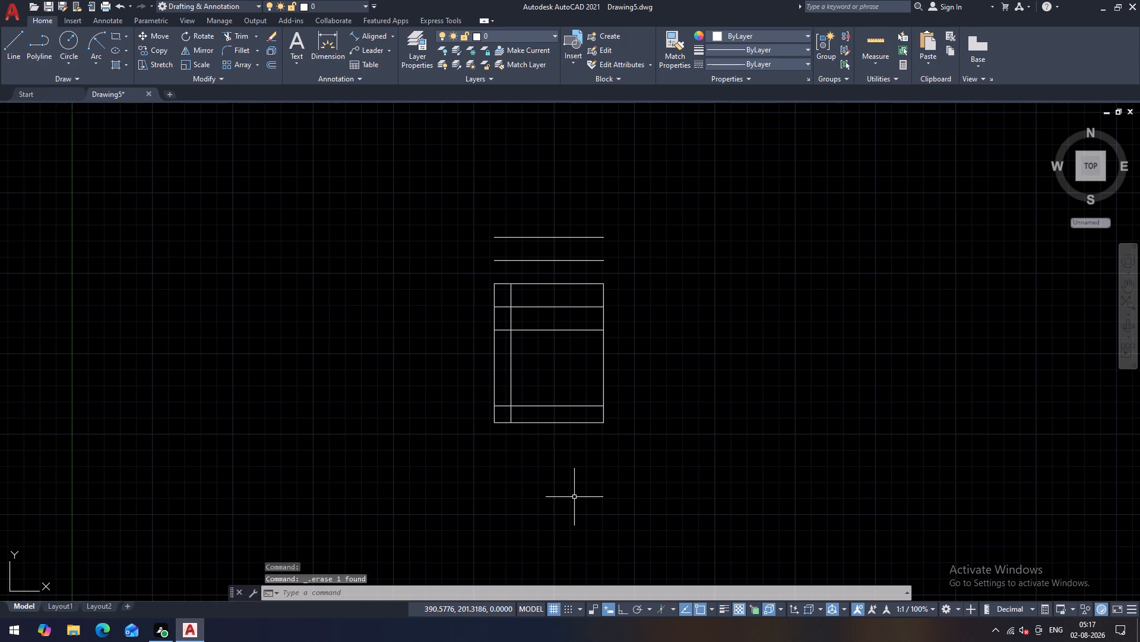
Start another Offset for the outline's lines.
text(o)
key(space)
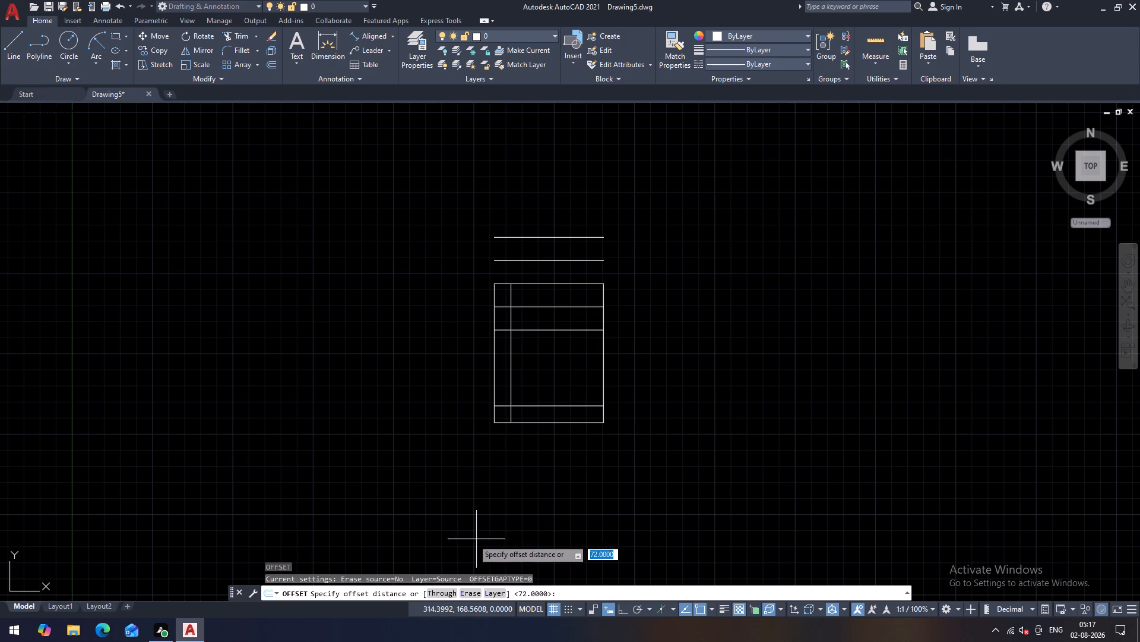
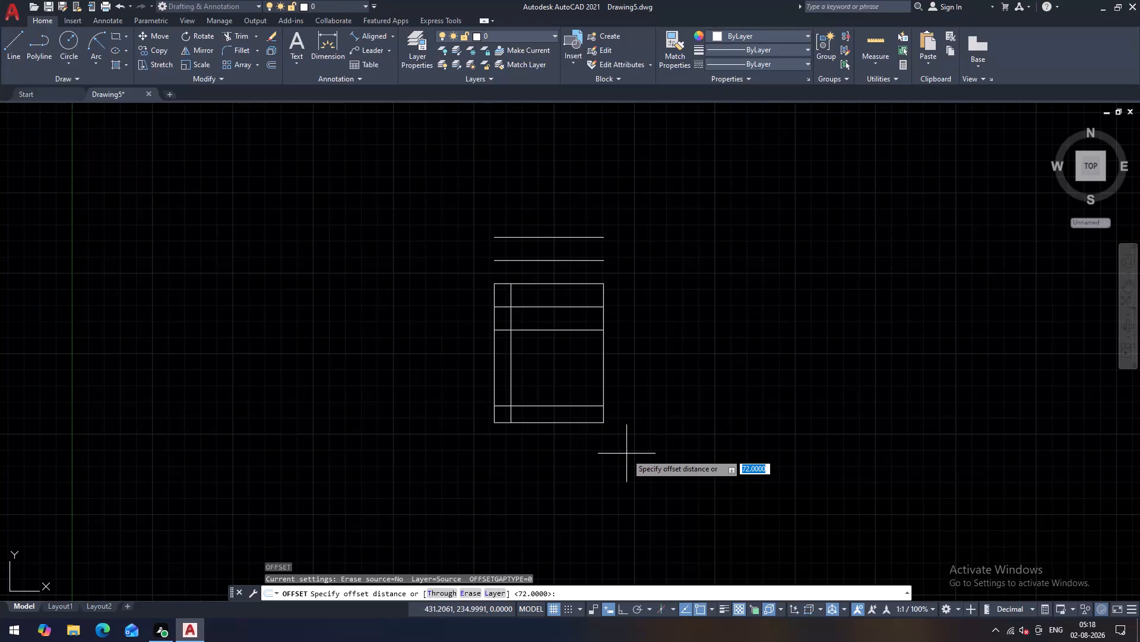
Offset the rectangle's left vertical edge by 18 toward the outside of the rectangle.
text(18)
key(Return)
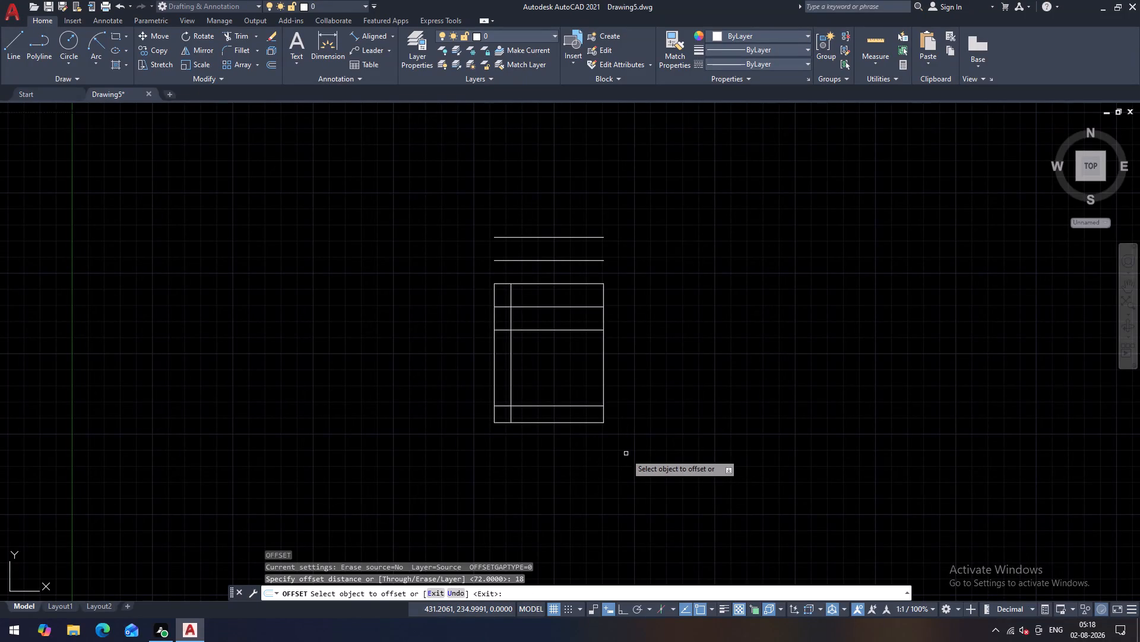
click(493, 366)
click(443, 387)
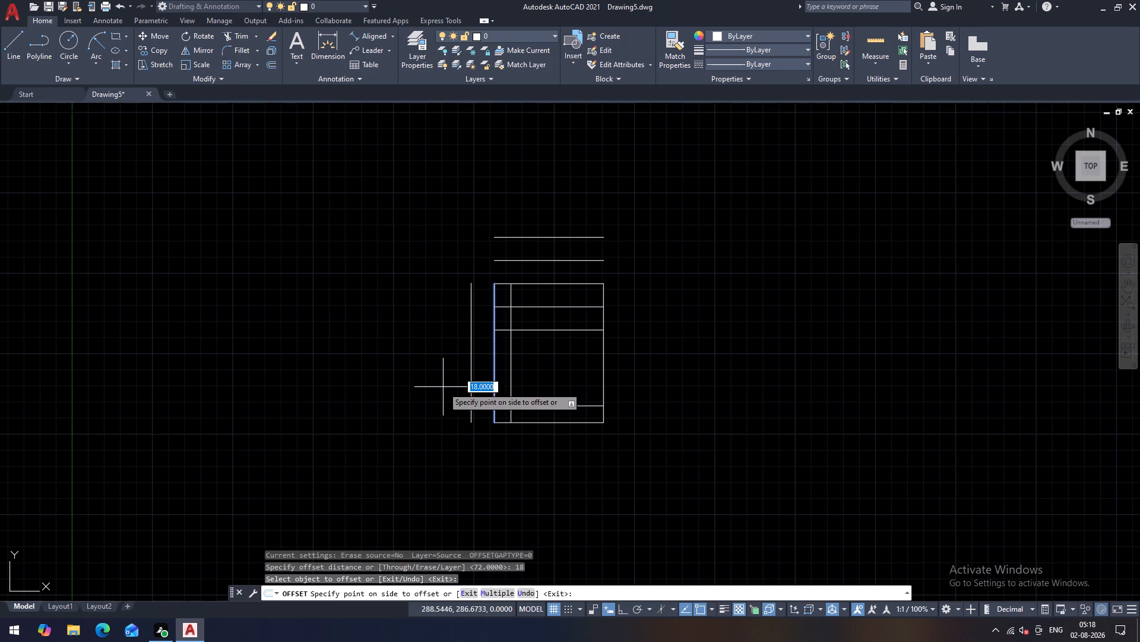
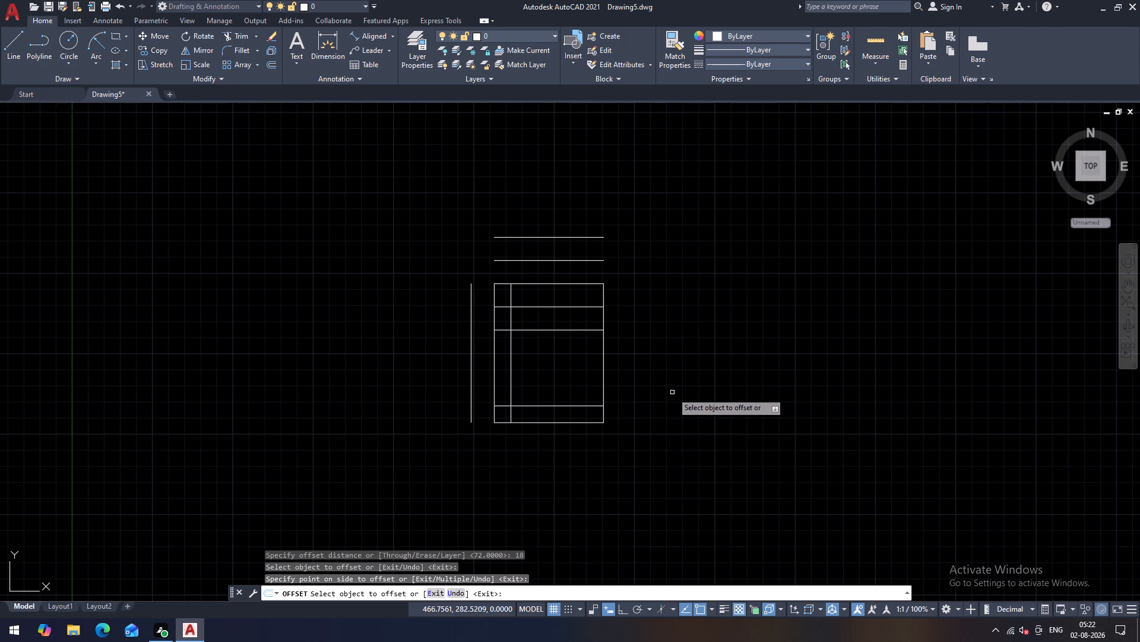
Delete the vertical line that lies outside the rectangle, beyond its left edge.
key(Escape)
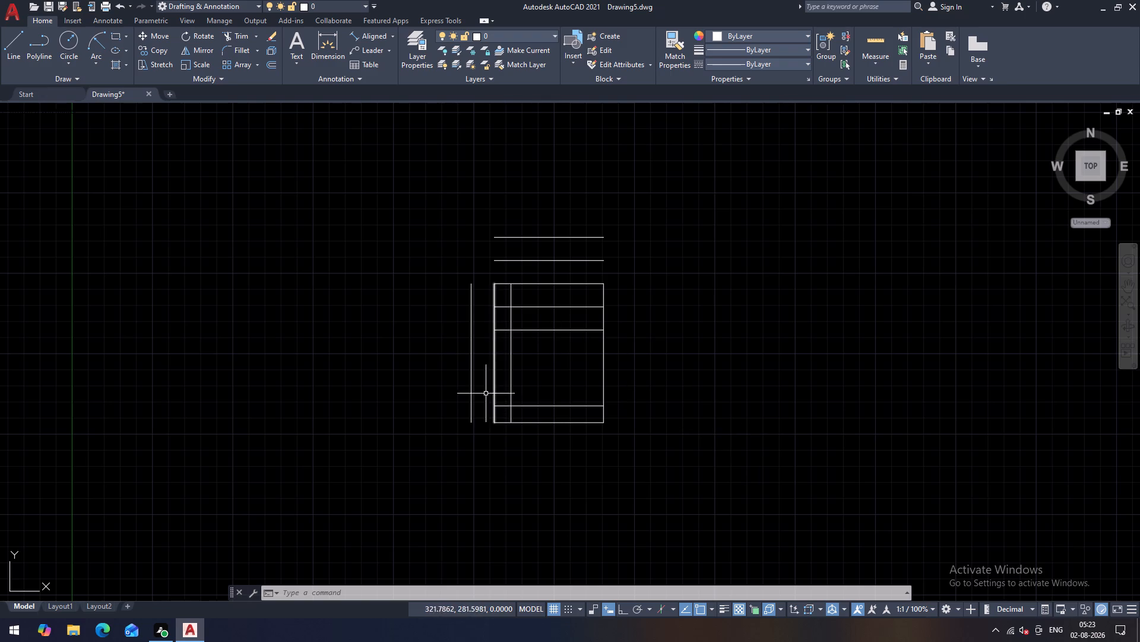
click(471, 399)
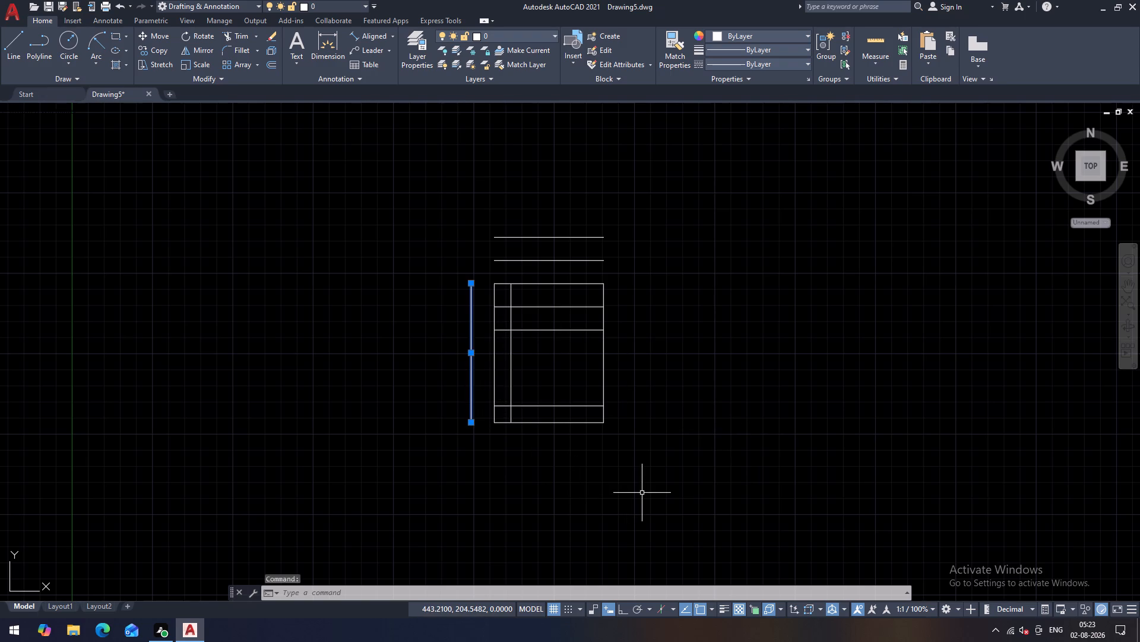
key(Delete)
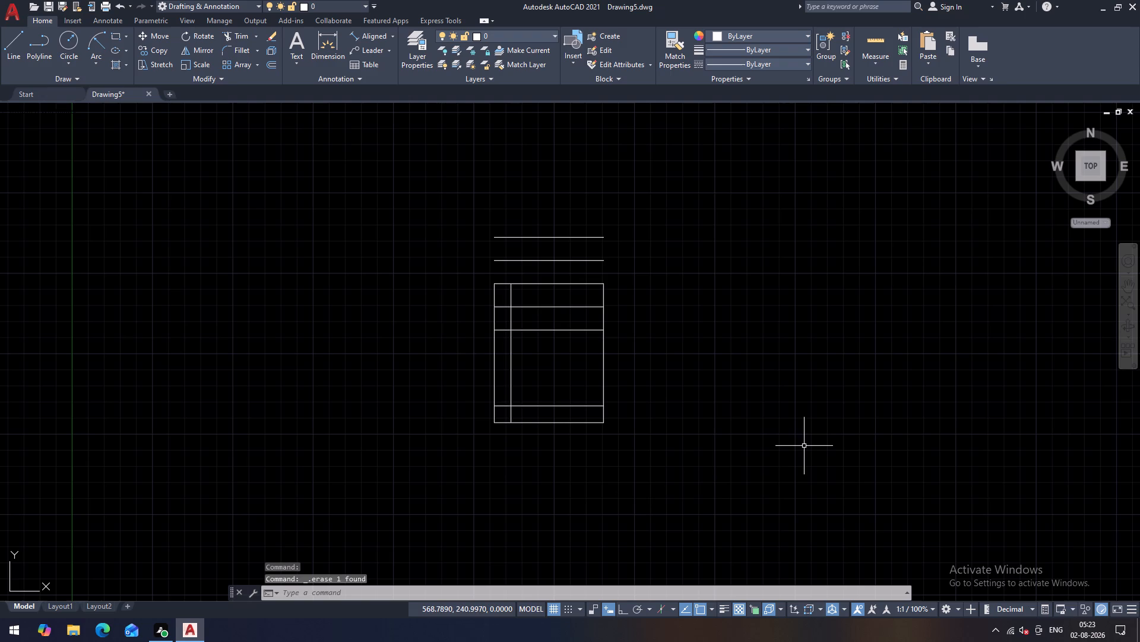
key(Escape)
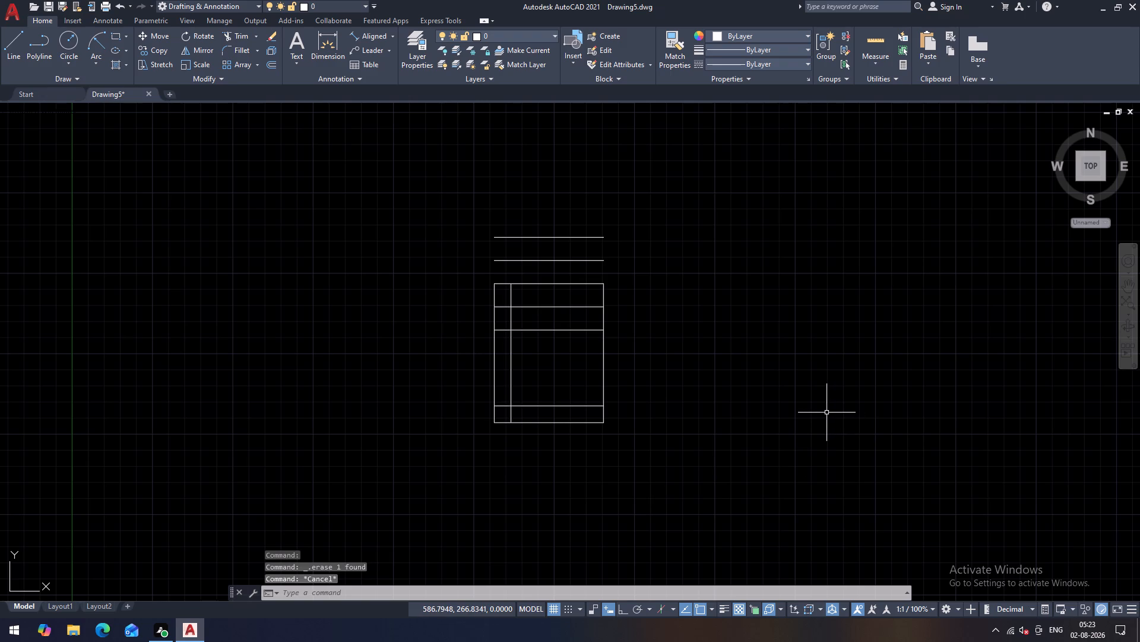
key(Escape)
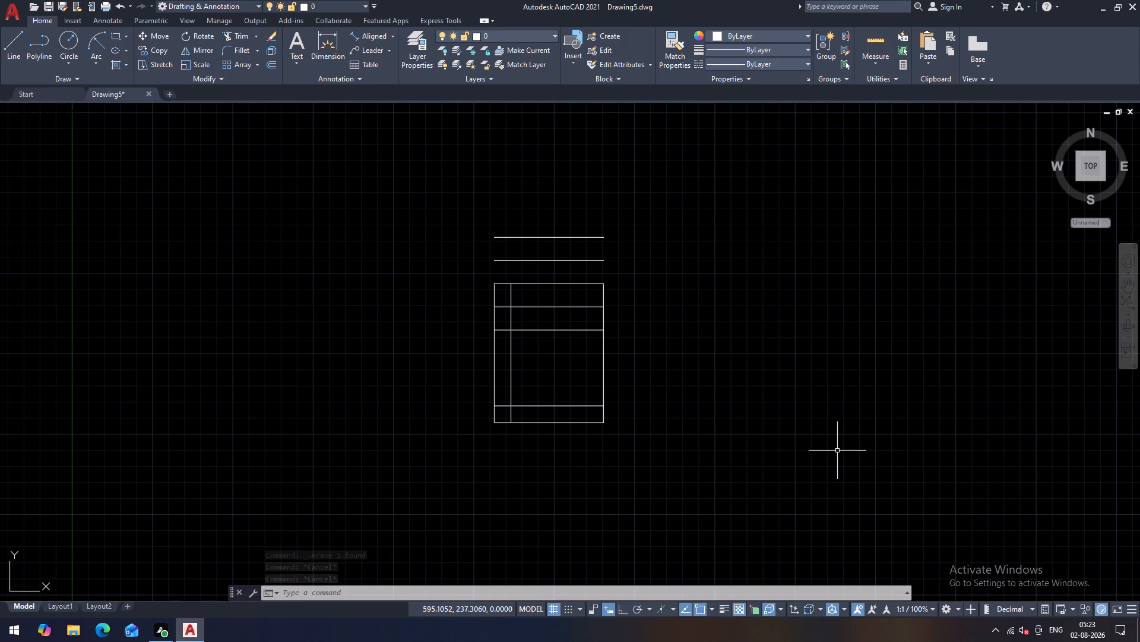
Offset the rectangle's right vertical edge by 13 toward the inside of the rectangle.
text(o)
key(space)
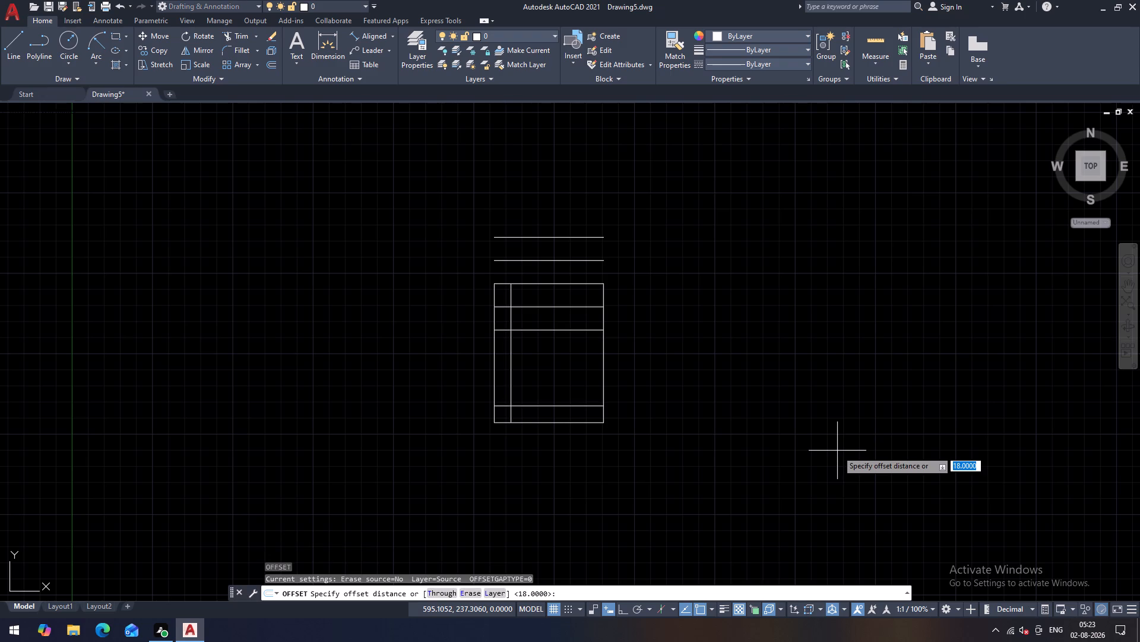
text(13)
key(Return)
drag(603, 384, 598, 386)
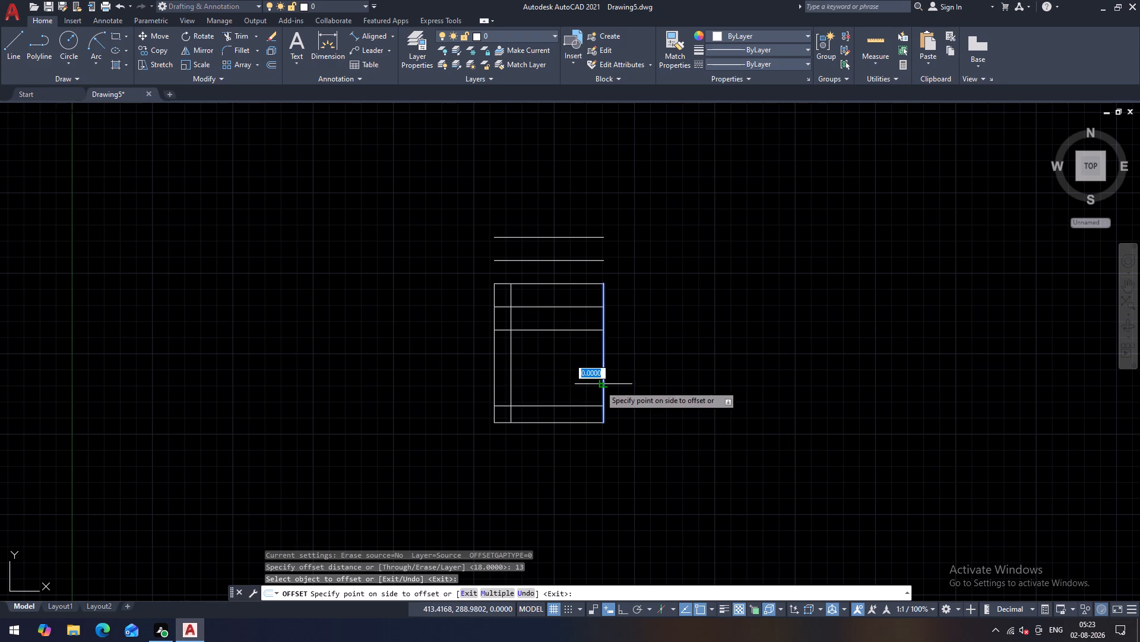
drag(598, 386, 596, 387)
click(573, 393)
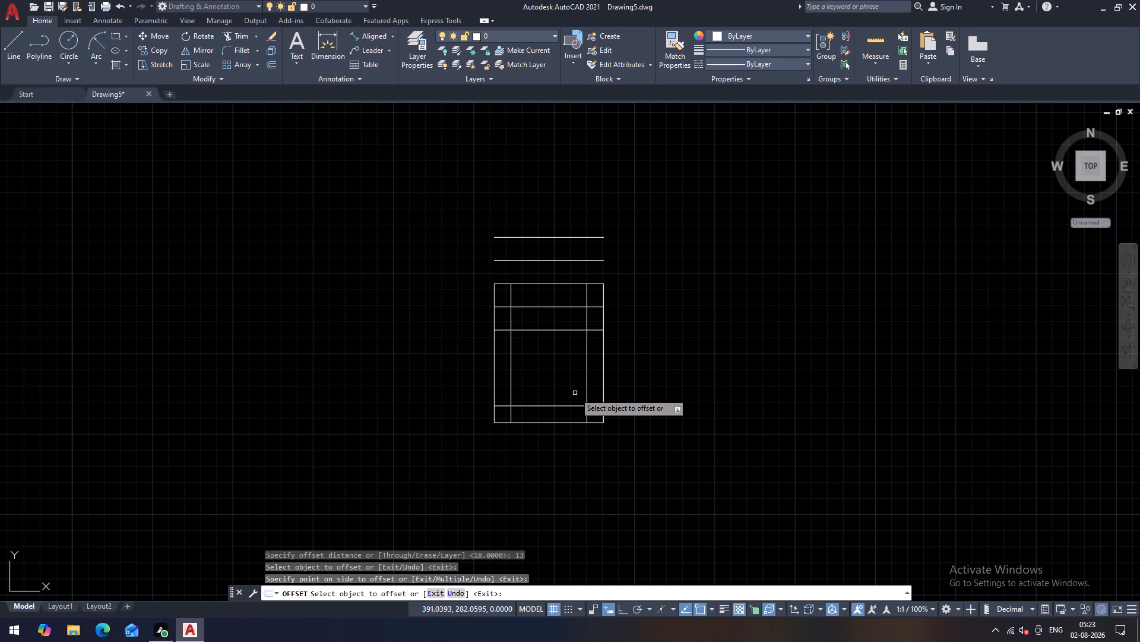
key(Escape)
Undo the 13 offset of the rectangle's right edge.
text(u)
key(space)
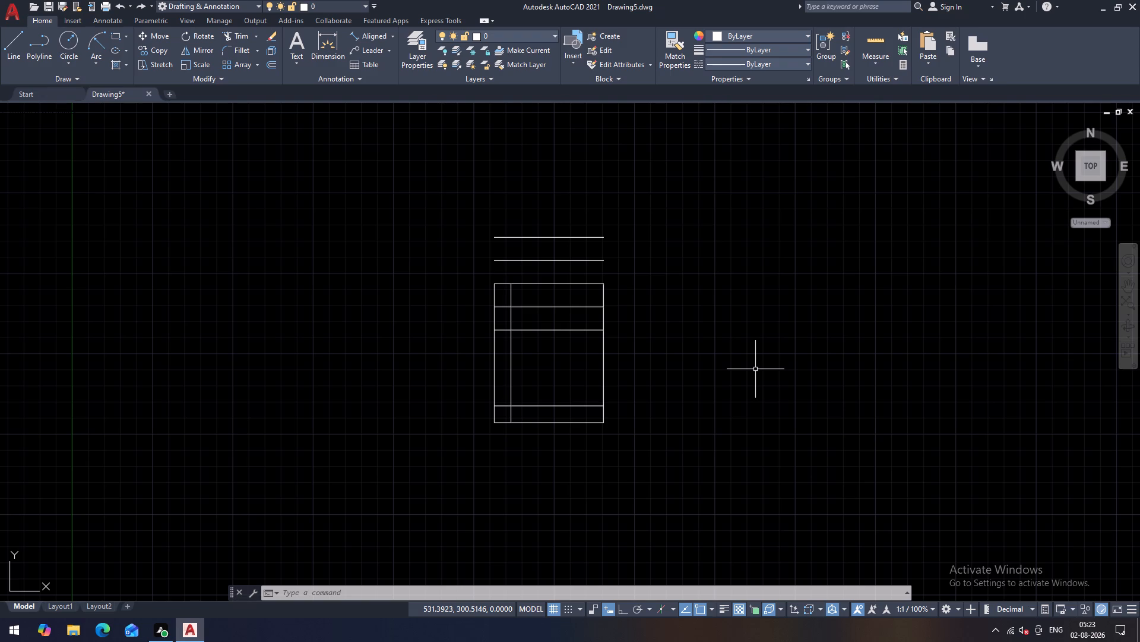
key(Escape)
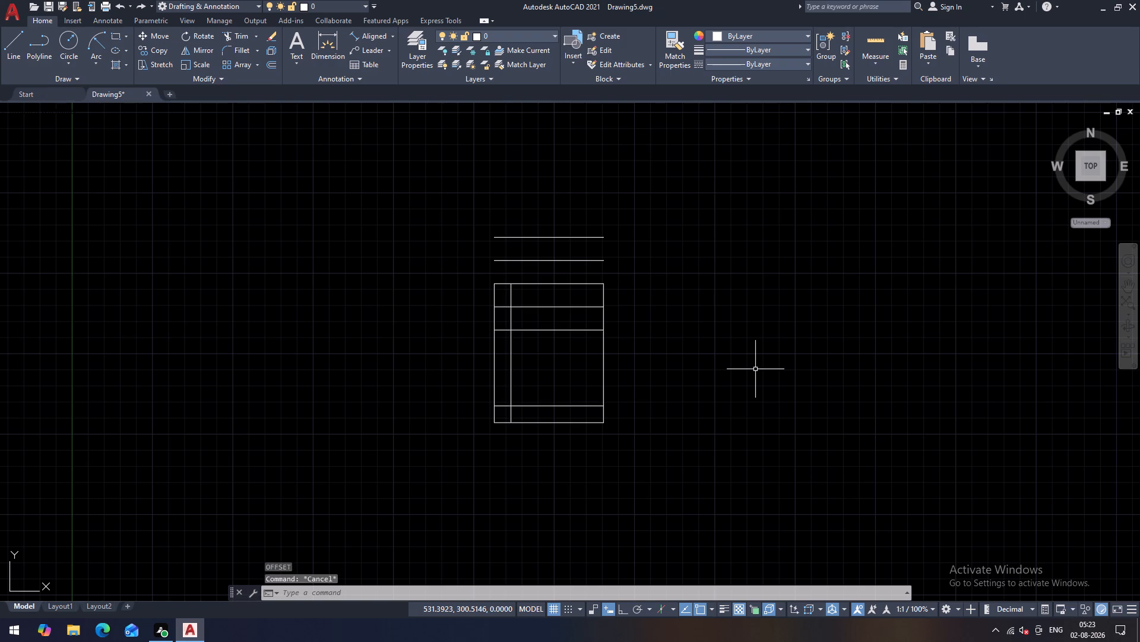
Offset the rectangle's right vertical edge by 26 toward the inside of the rectangle.
text(o)
key(space)
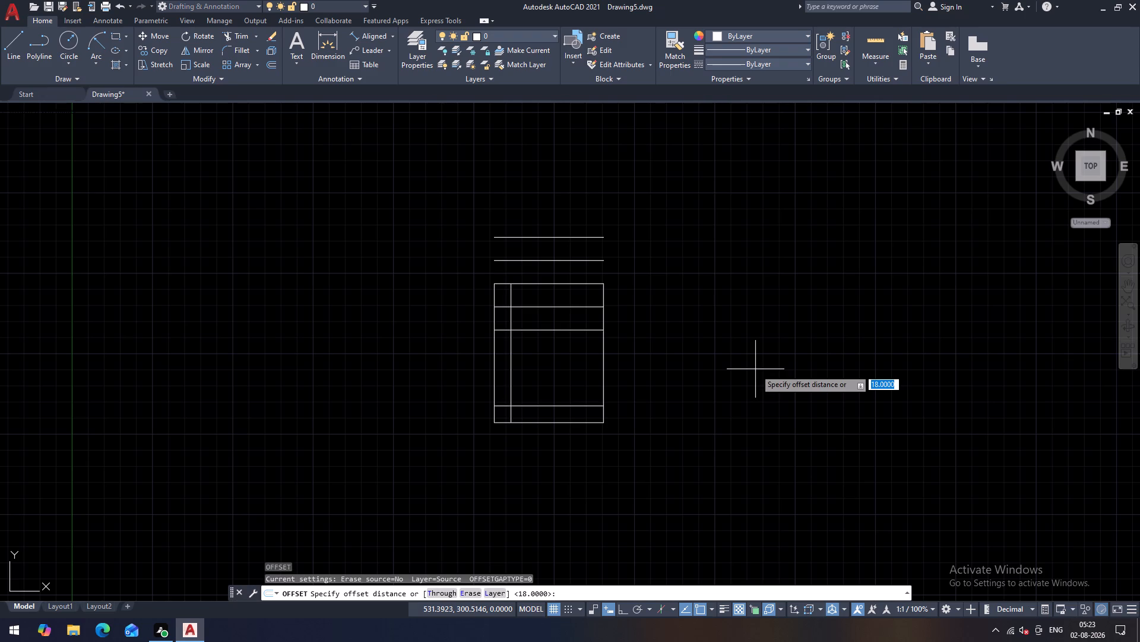
text(26)
key(Return)
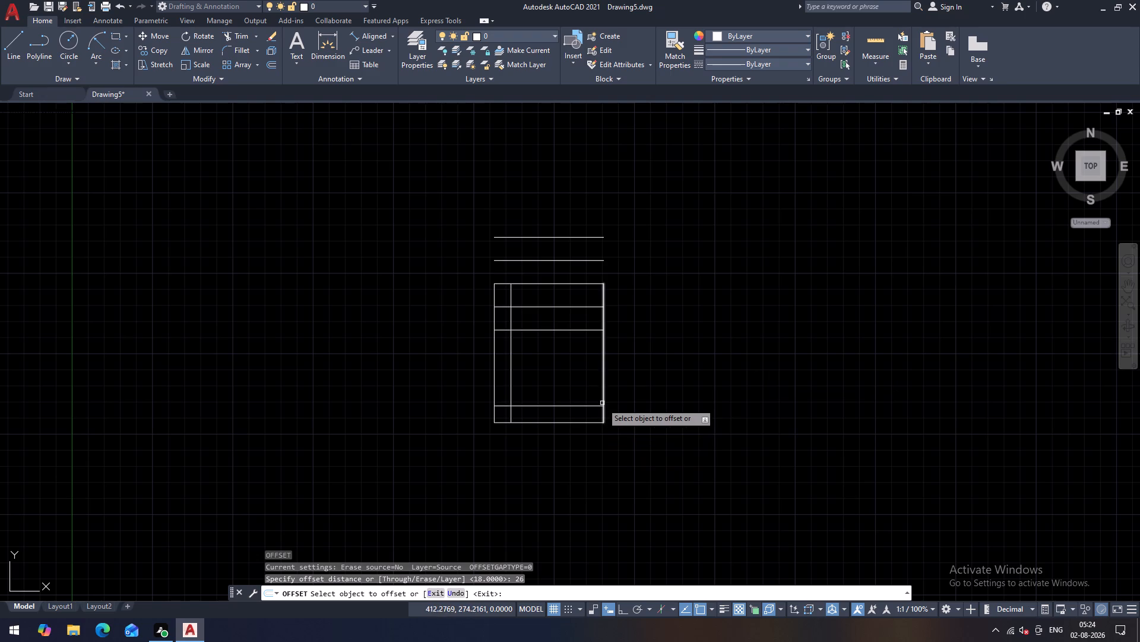
click(602, 403)
click(535, 398)
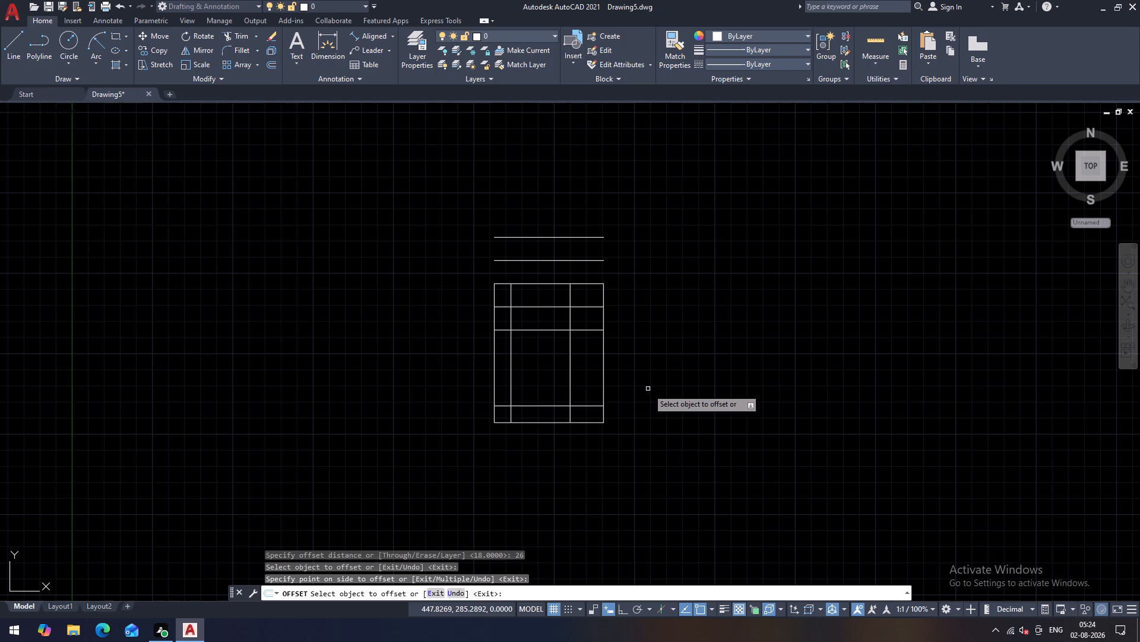
key(Escape)
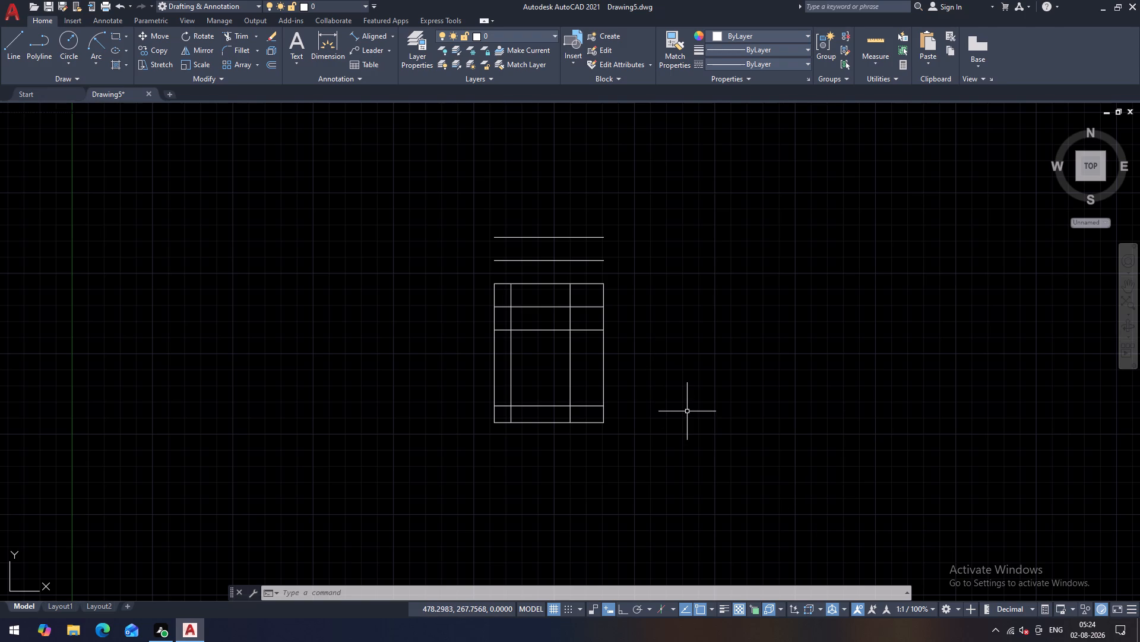
key(Escape)
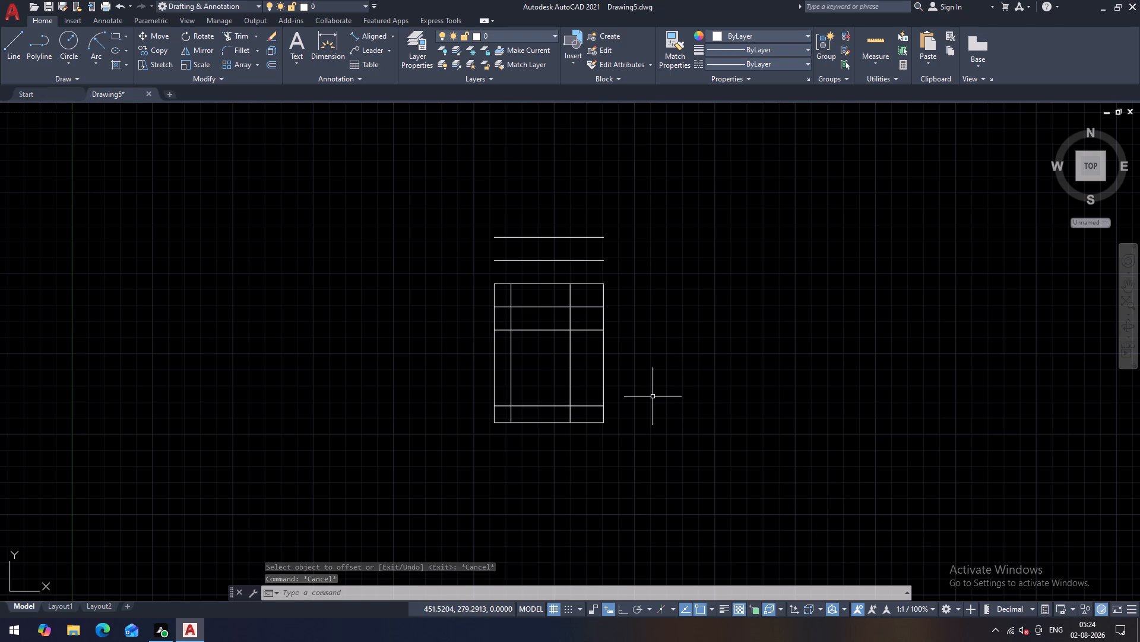
Offset the inner vertical line nearest the rectangle's right edge by 72 to the left, beyond the rectangle's left edge.
key(space)
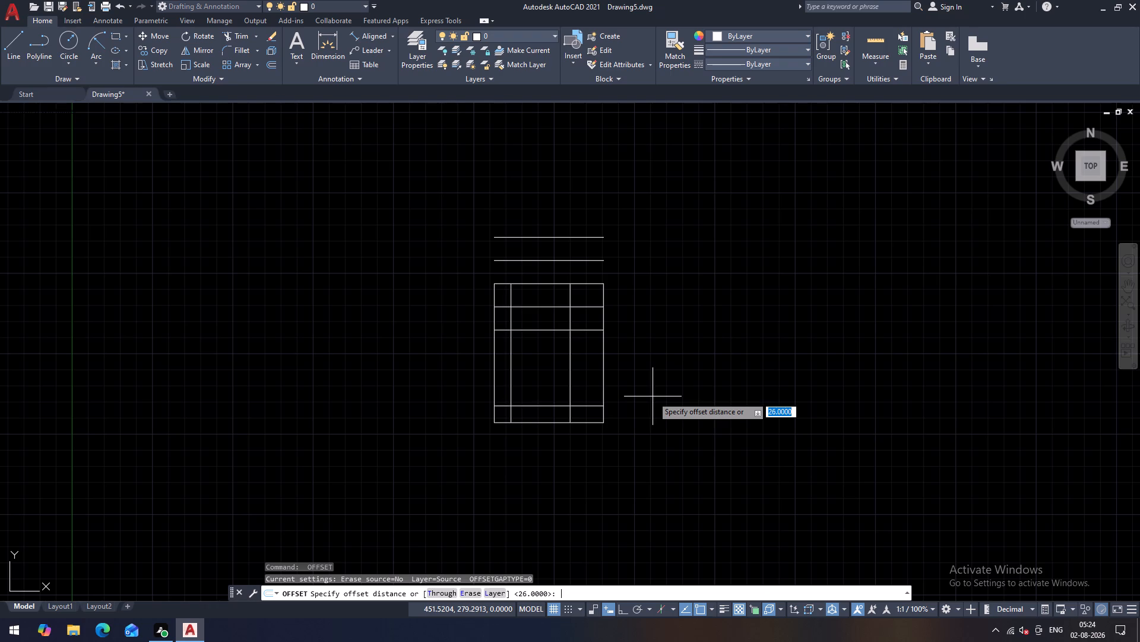
text(72)
key(Return)
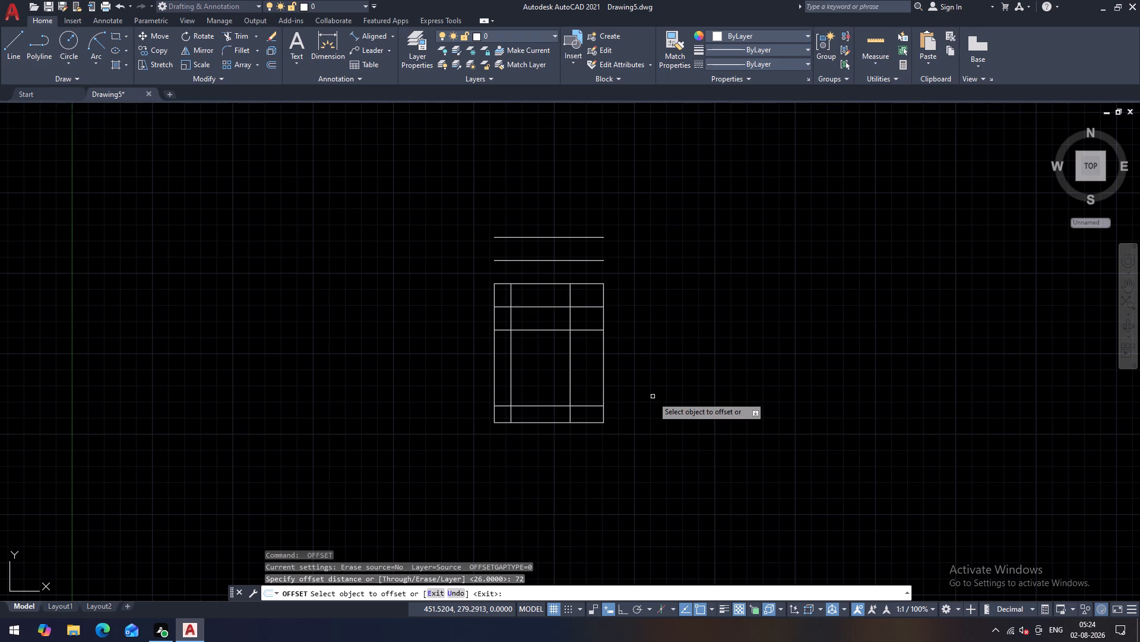
click(571, 378)
click(471, 395)
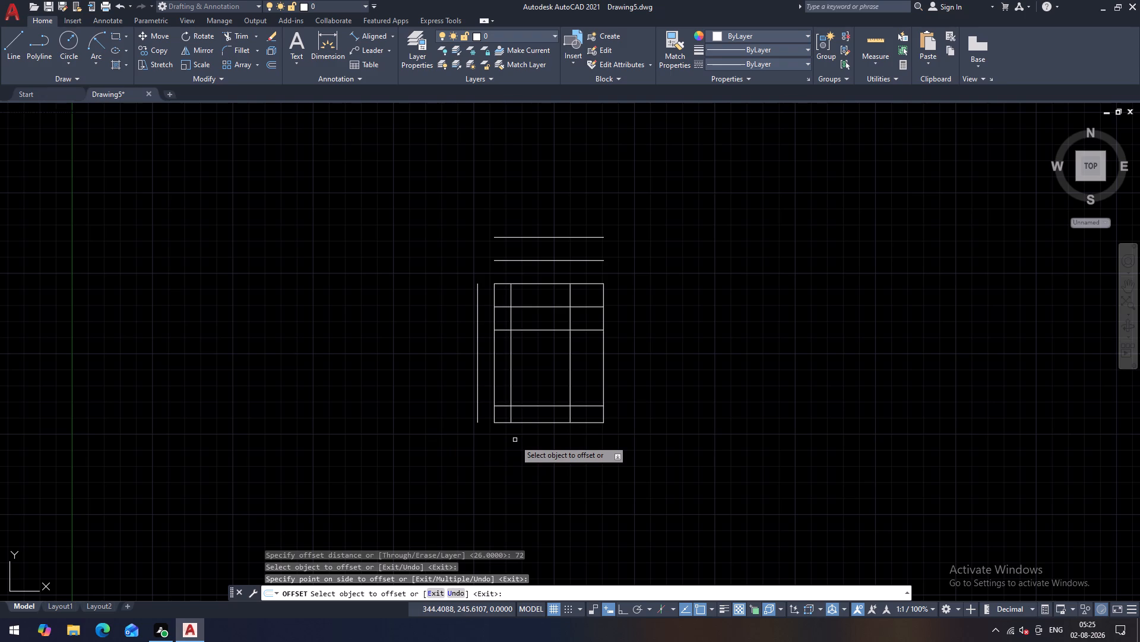
key(Escape)
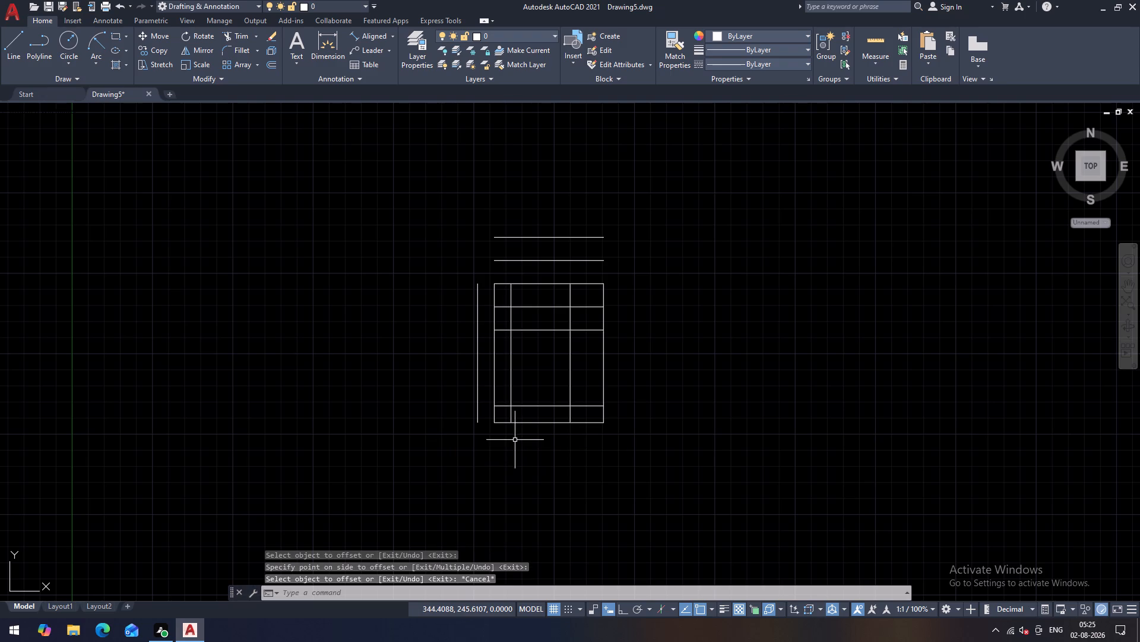
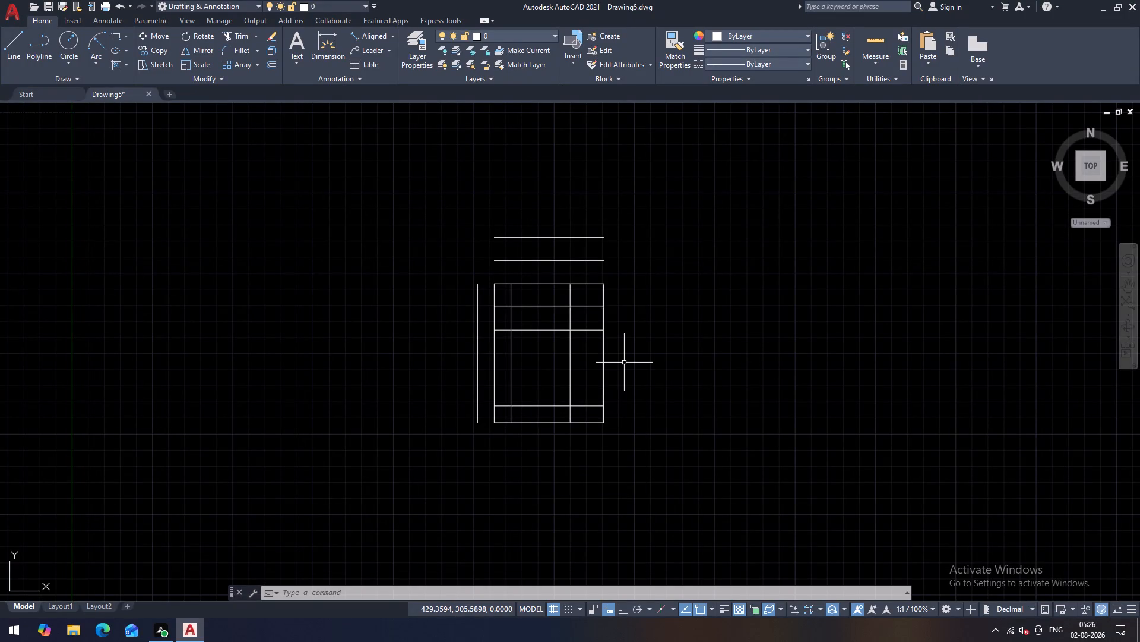
Trim the rectangle's right edge and the inner vertical line beside it between the lower upper-section horizontal and the bottom strip.
key(Escape)
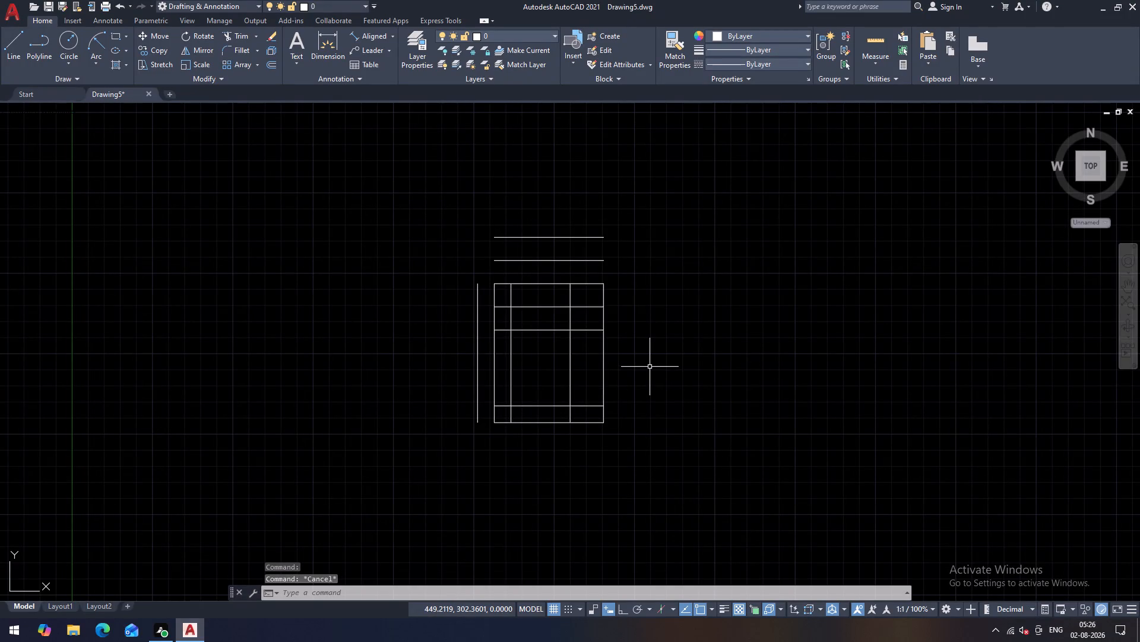
text(tr)
key(space)
key(space)
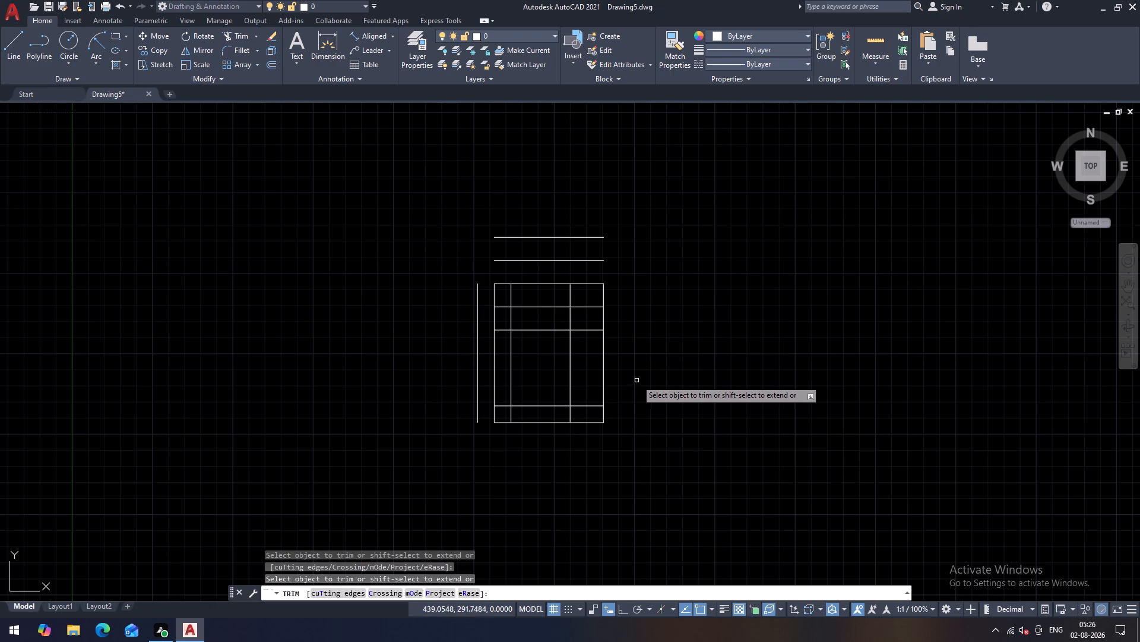
drag(635, 380, 527, 372)
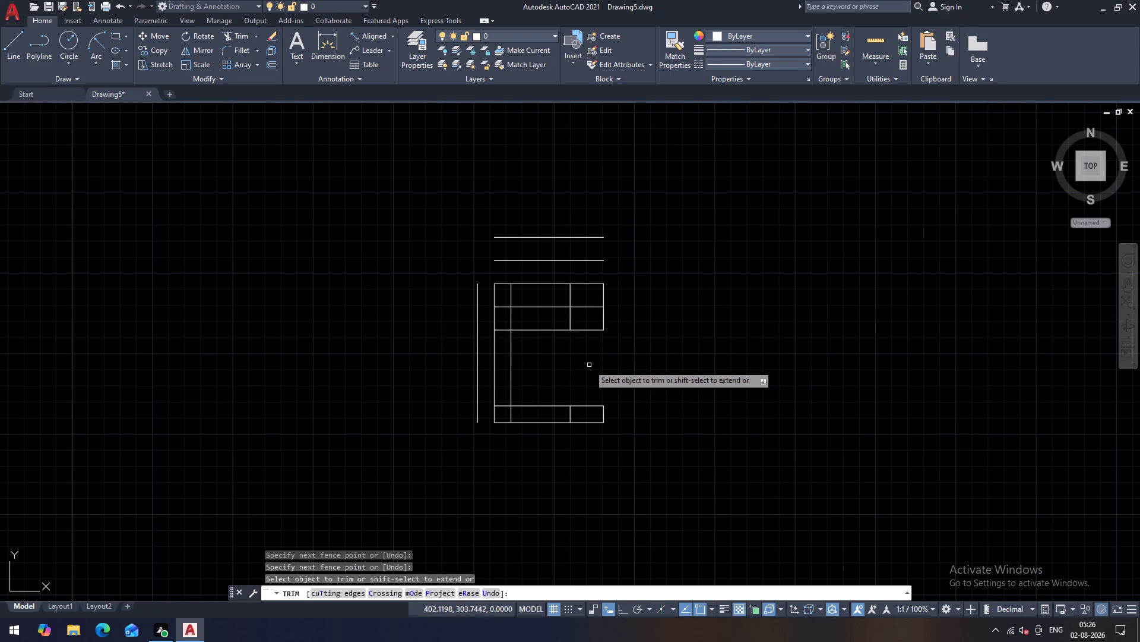
Trim the remaining upper part of the right edge and the top and lowest upper-section horizontals beyond the inner vertical line.
drag(589, 365, 590, 338)
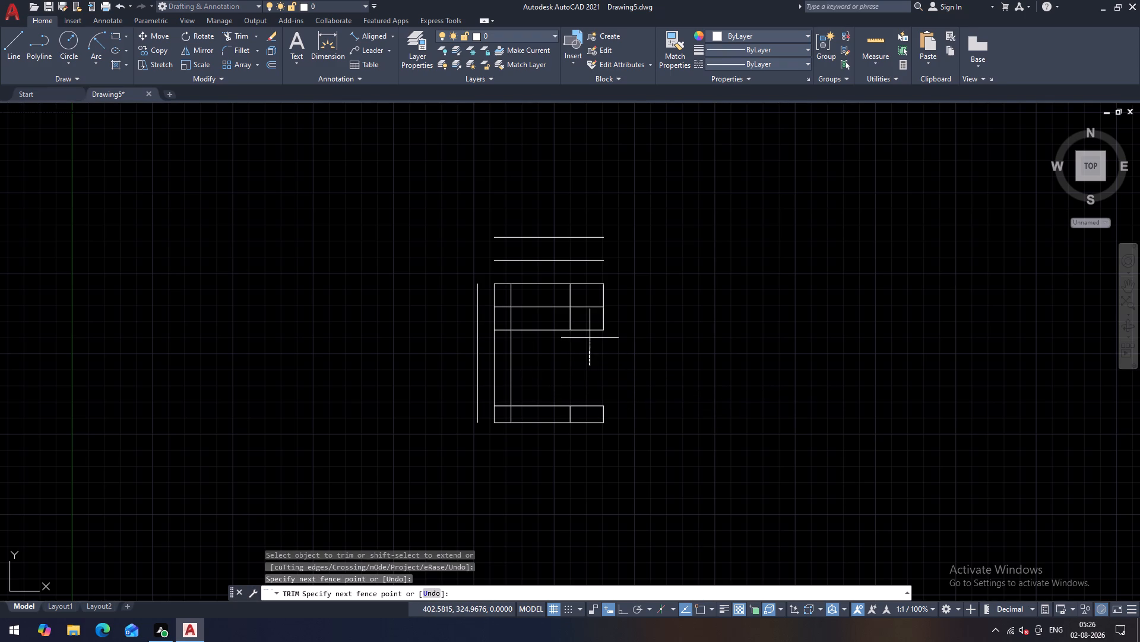
drag(590, 338, 638, 306)
drag(651, 282, 625, 288)
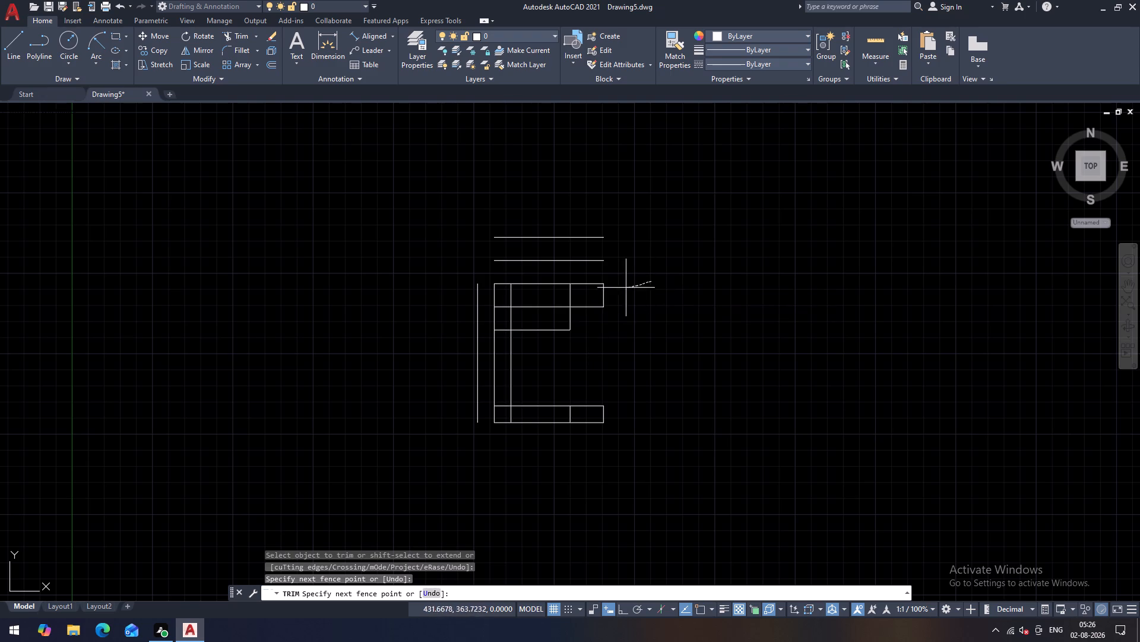
drag(625, 288, 575, 280)
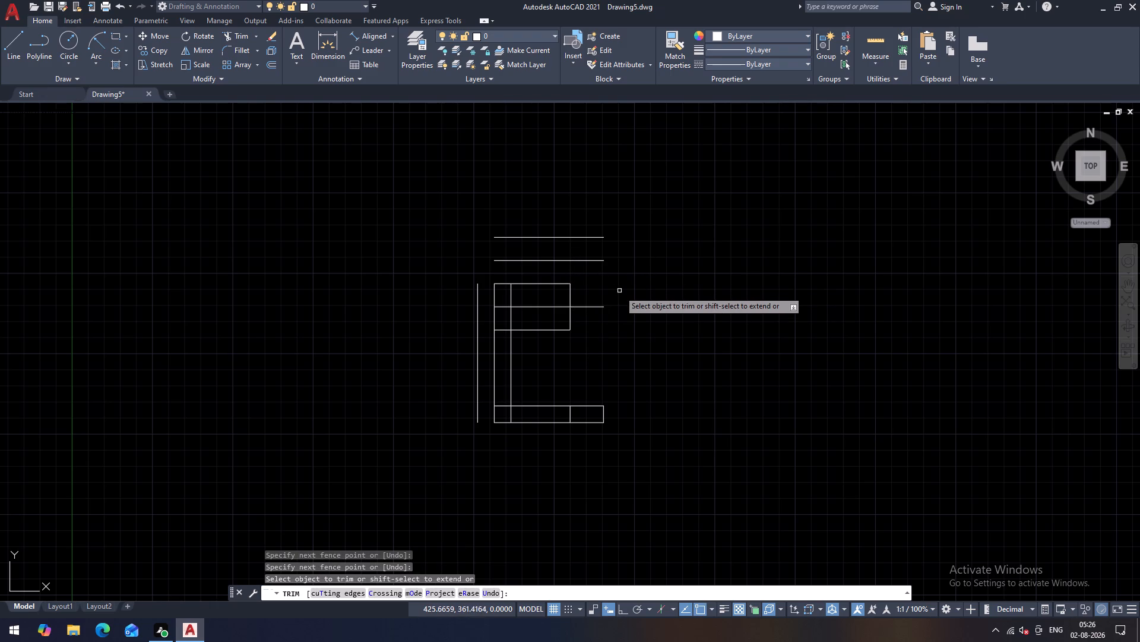
key(Escape)
key(Escape)
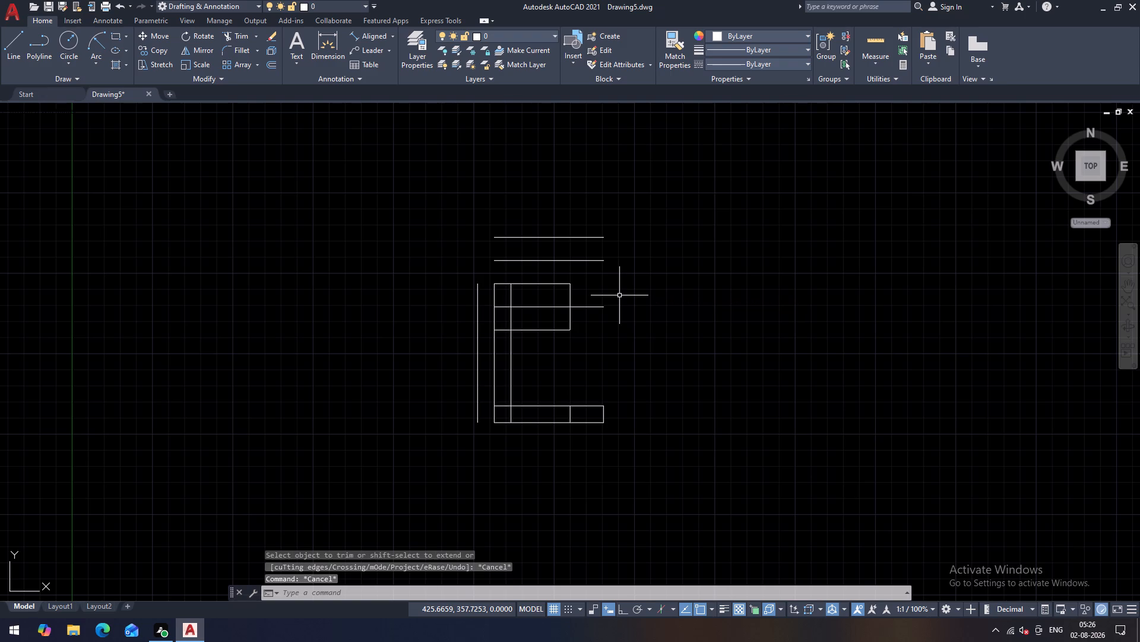
Extend the inner vertical line at the upper section's right side up to the topmost horizontal line.
key(e)
text(x)
key(space)
click(571, 292)
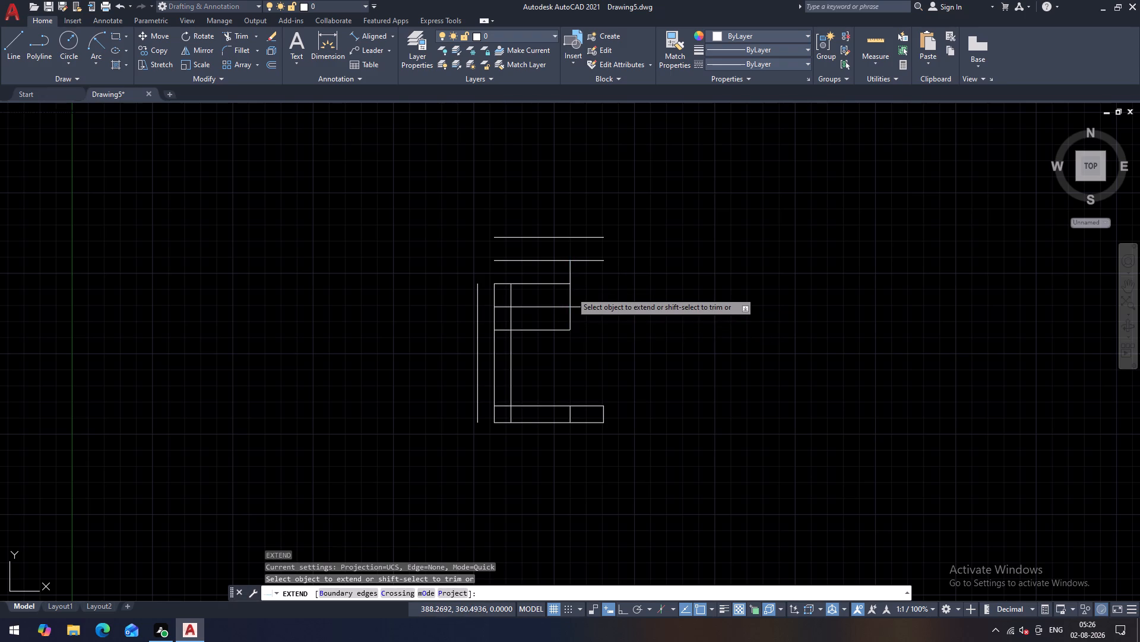
click(571, 273)
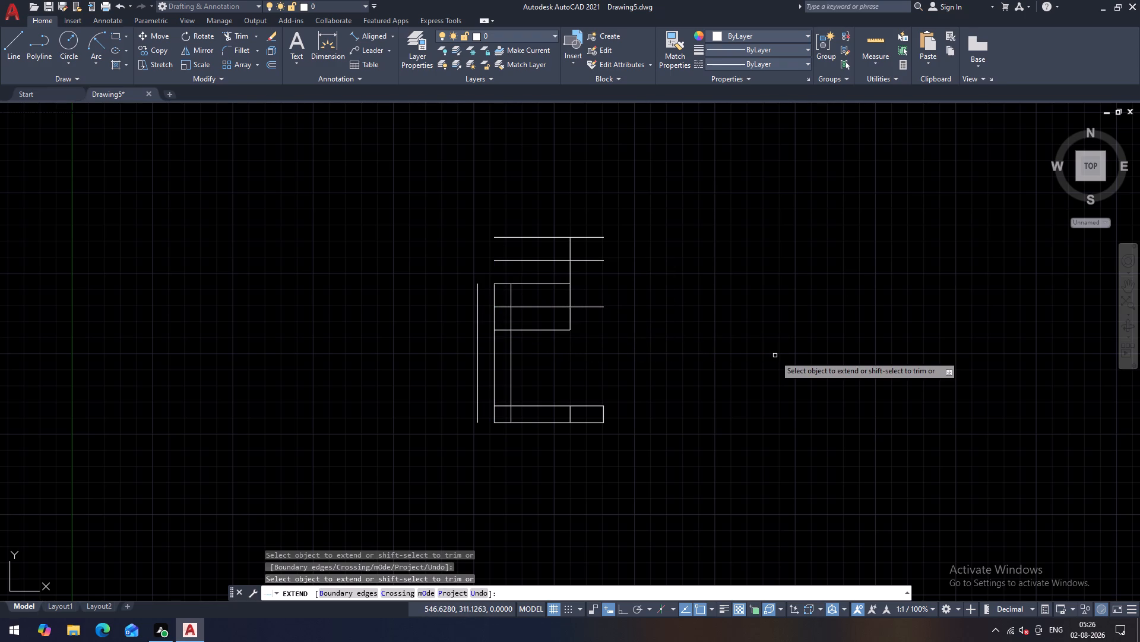
click(506, 237)
key(Escape)
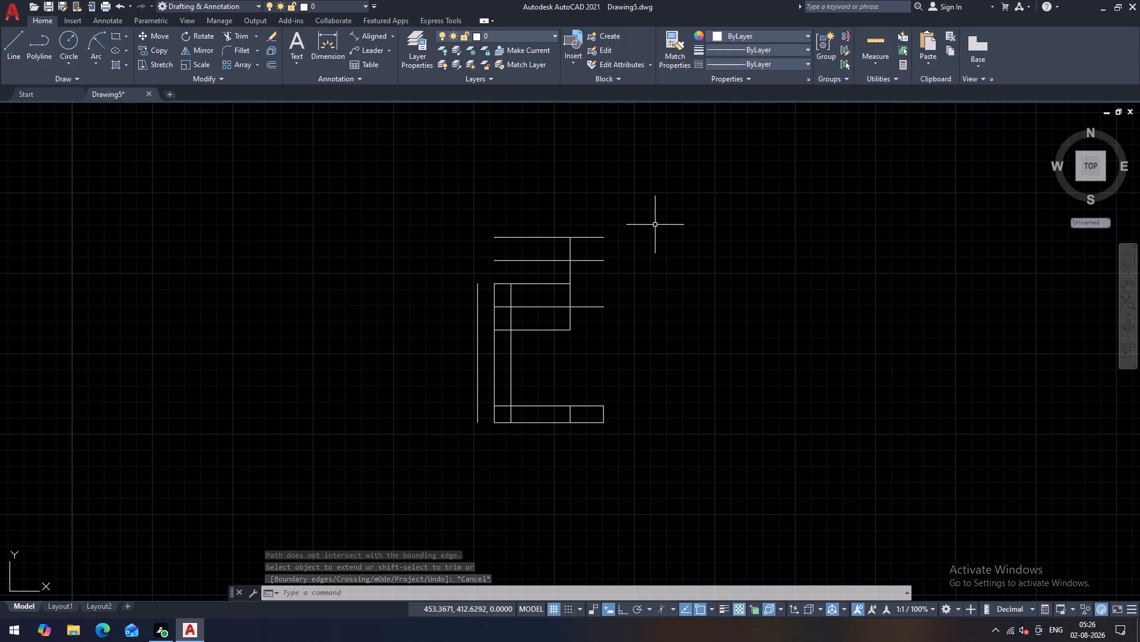
key(Escape)
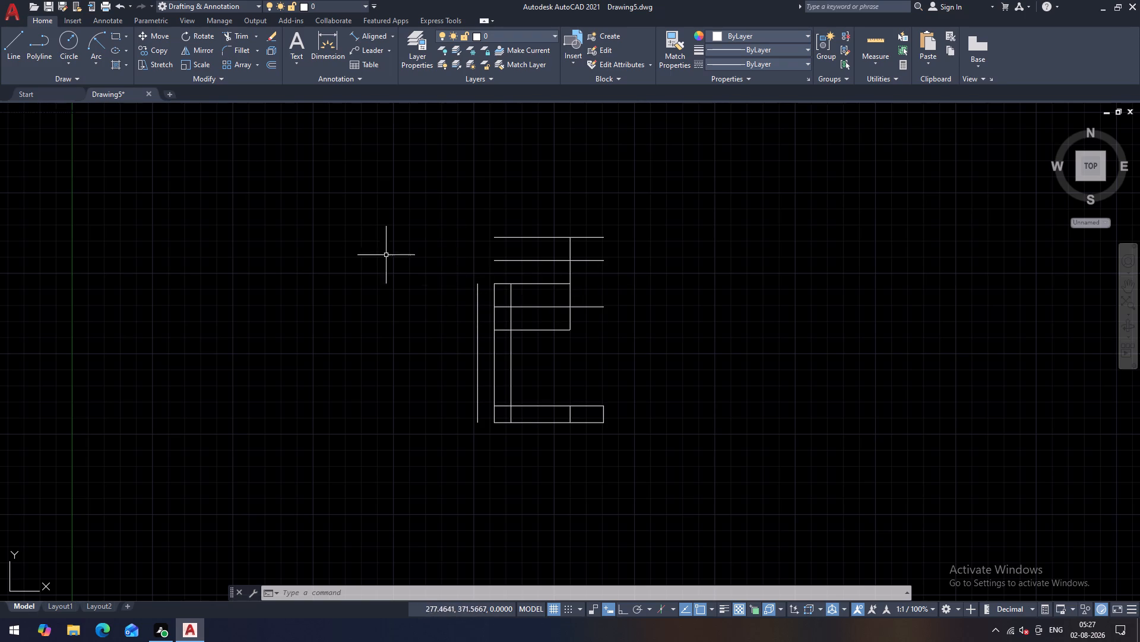
Draw a 36-long vertical line from the top end of the outer left vertical up to the topmost horizontal's level.
click(11, 36)
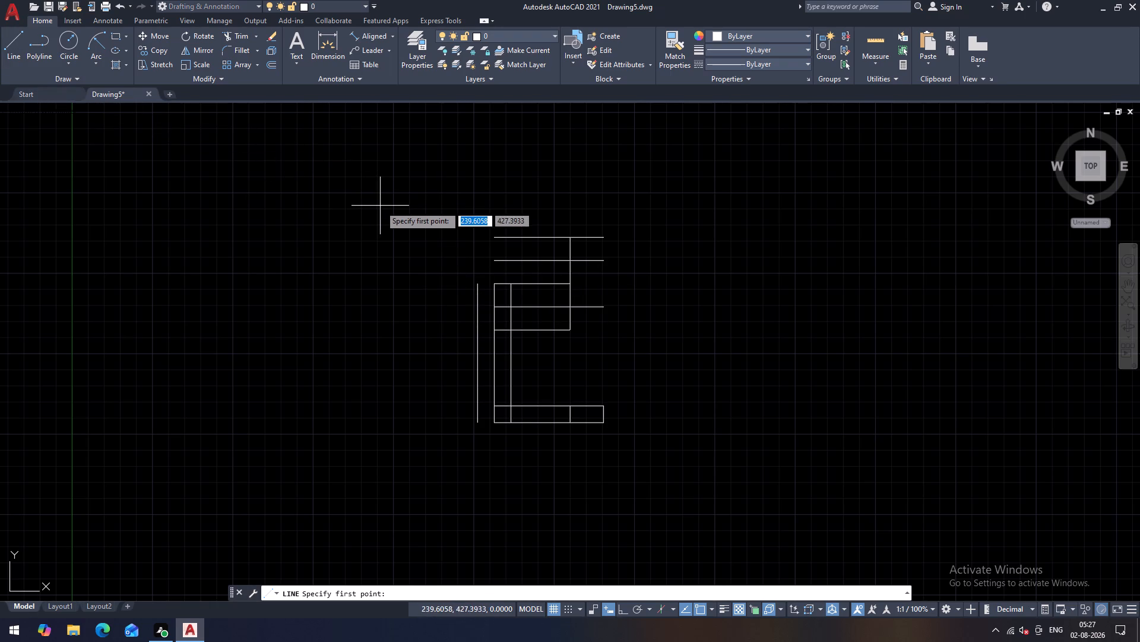
click(476, 284)
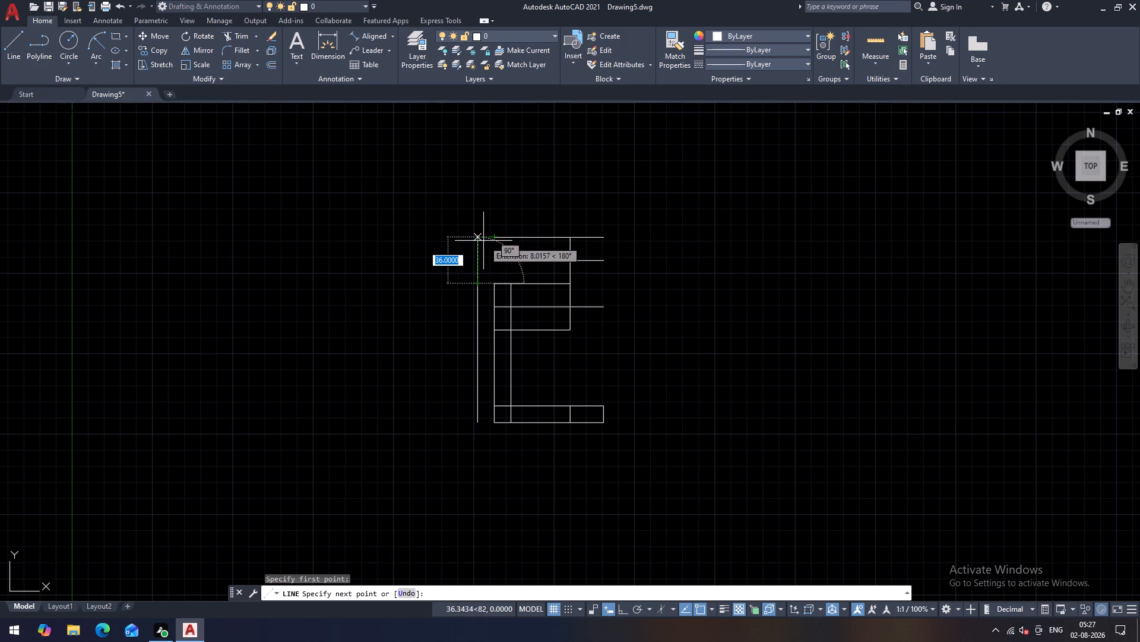
click(477, 241)
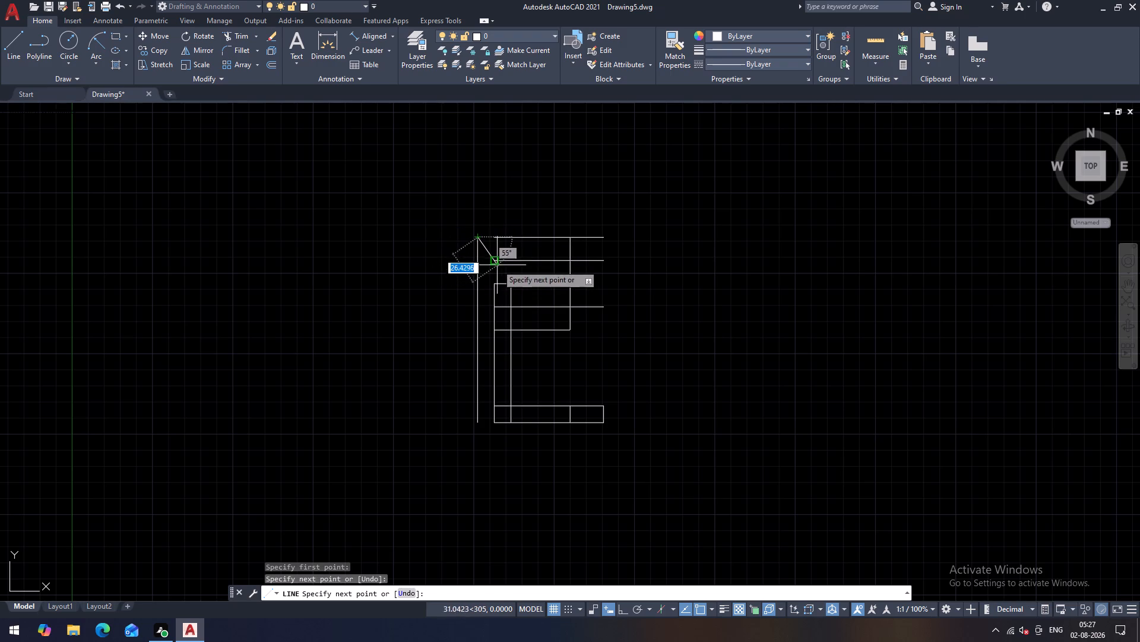
key(Escape)
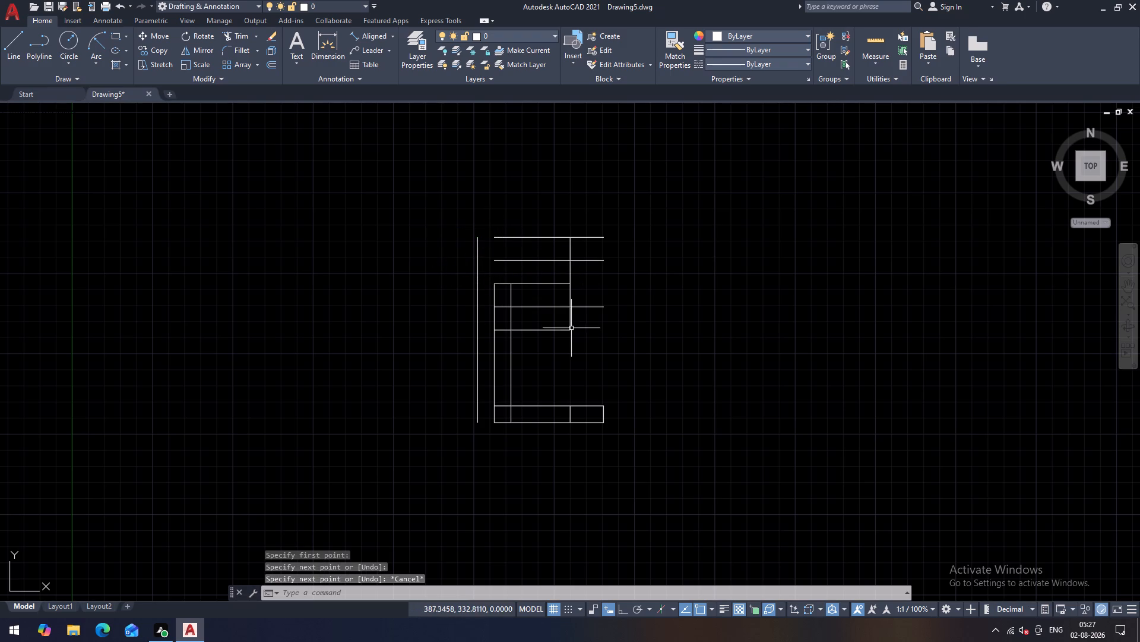
Extend the topmost horizontal line left to the outer left vertical line.
key(r)
key(x)
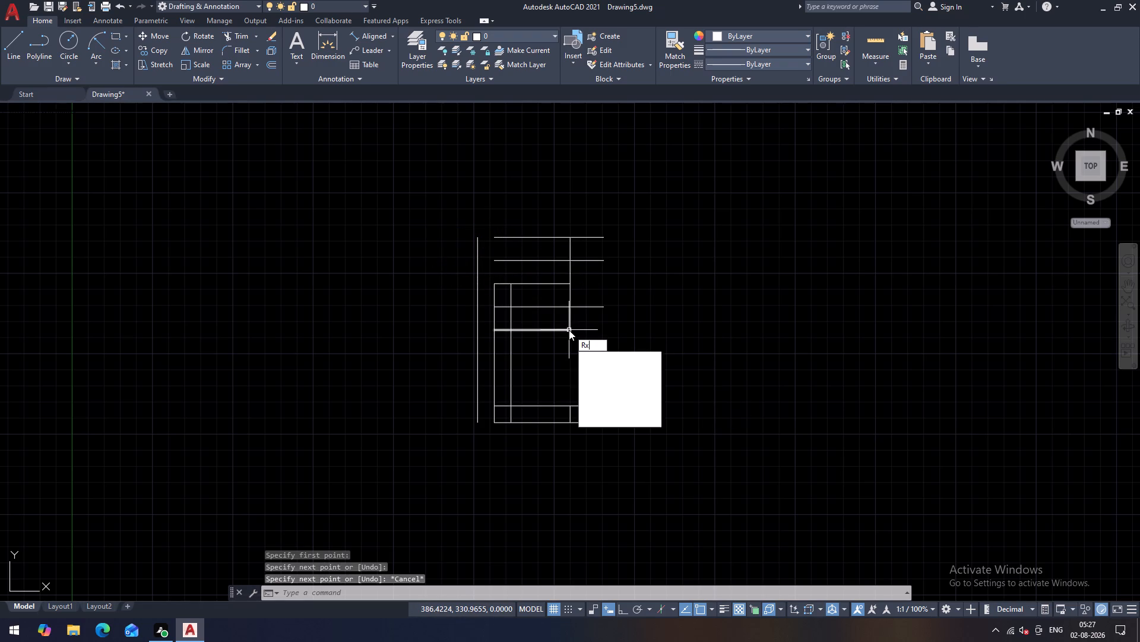
key(space)
key(Escape)
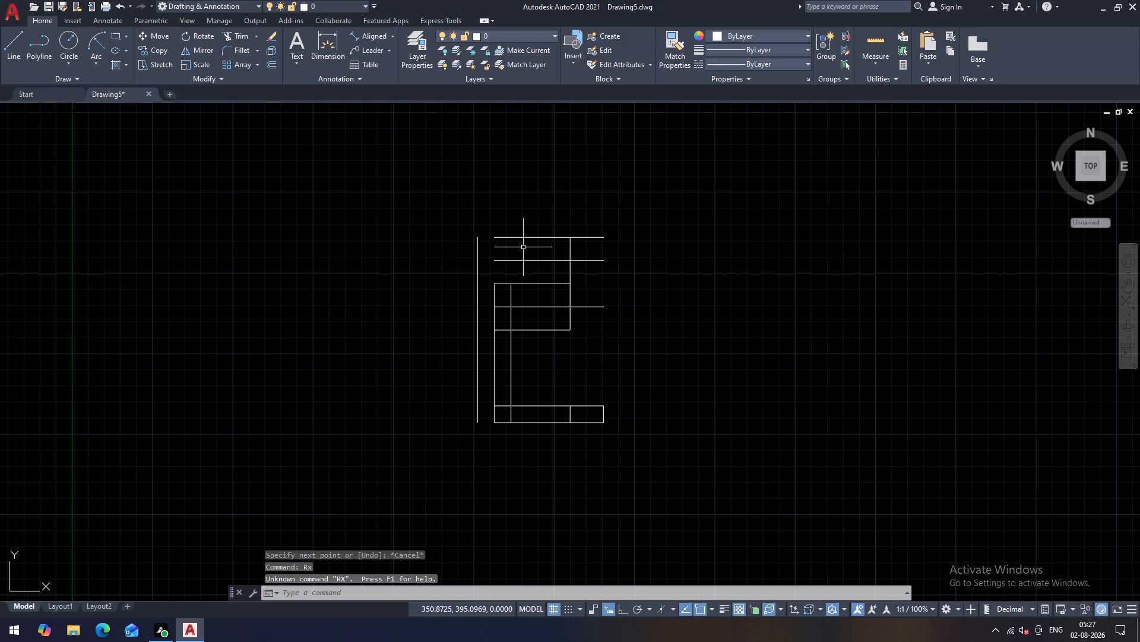
key(Escape)
text(ex)
key(space)
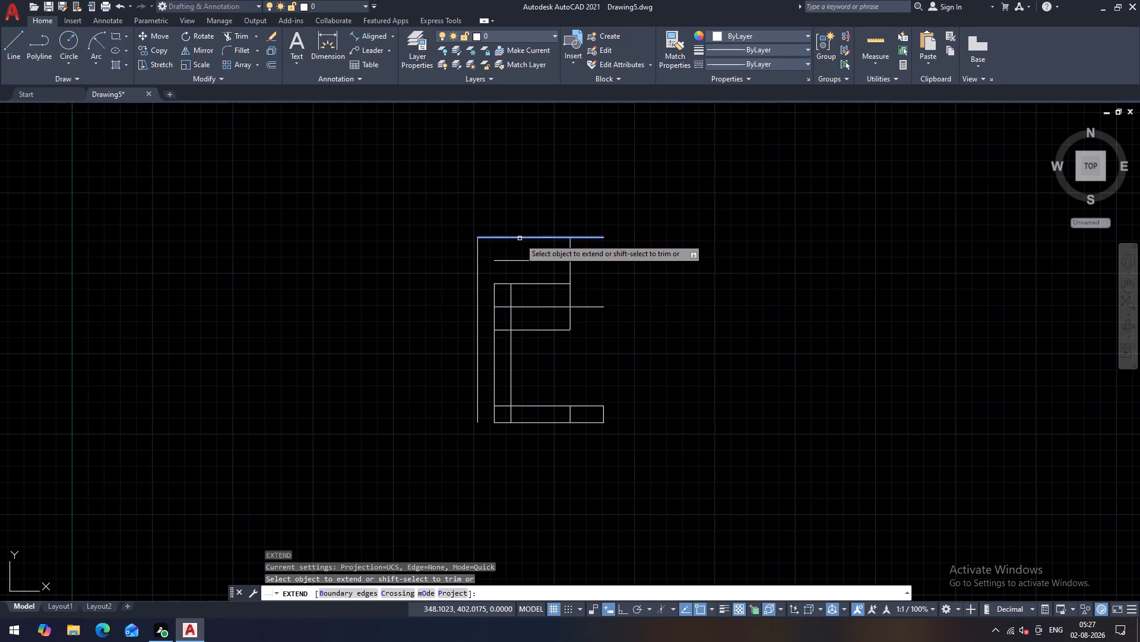
click(518, 239)
key(Escape)
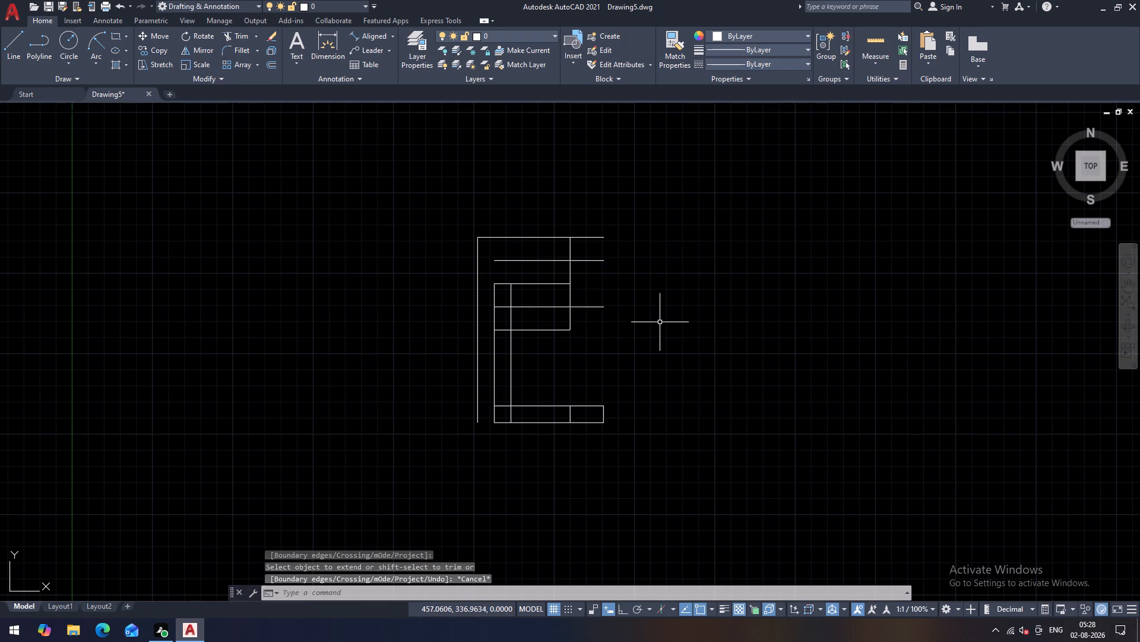
Trim the three upper horizontal lines' overhangs beyond the upper section's right vertical line.
middle_click(626, 349)
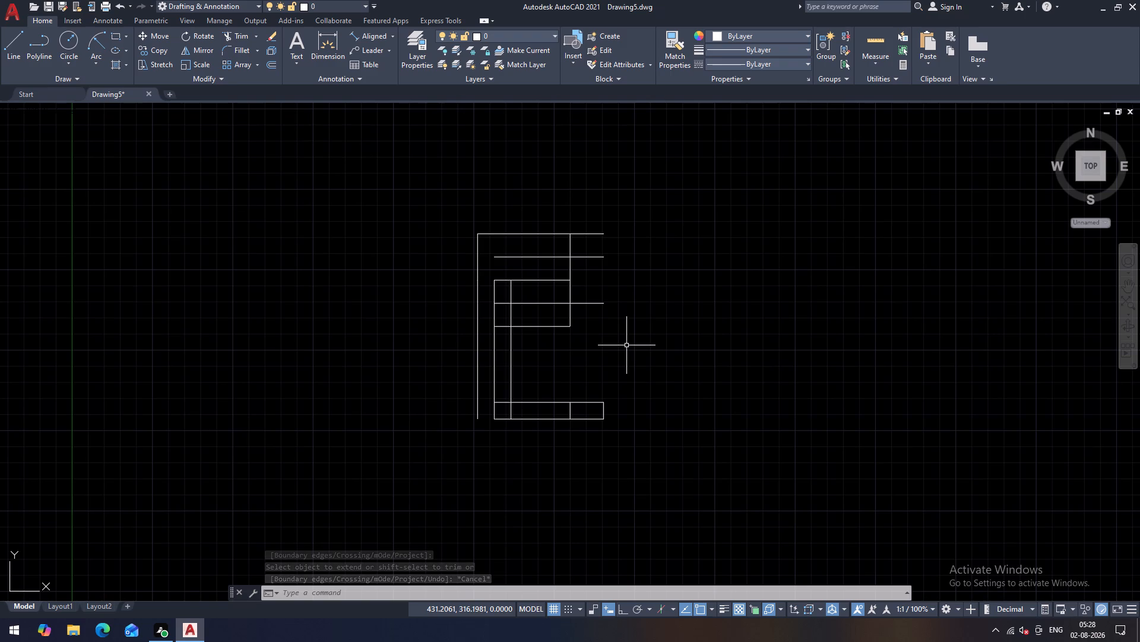
key(Escape)
key(Escape)
text(tr)
key(space)
key(space)
drag(616, 344, 612, 331)
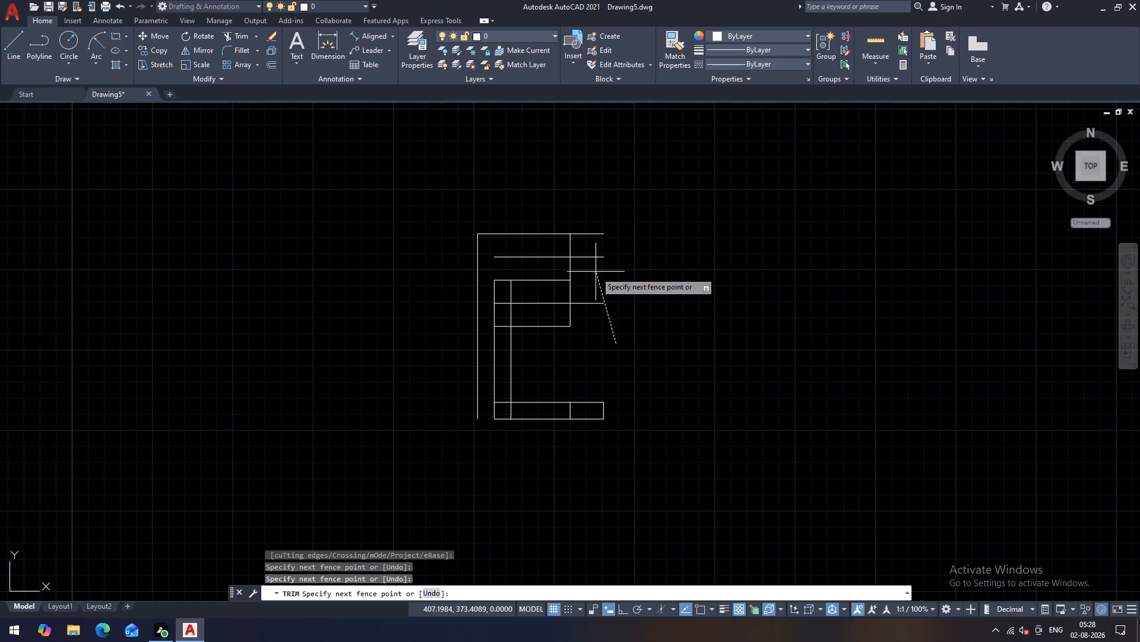
click(594, 222)
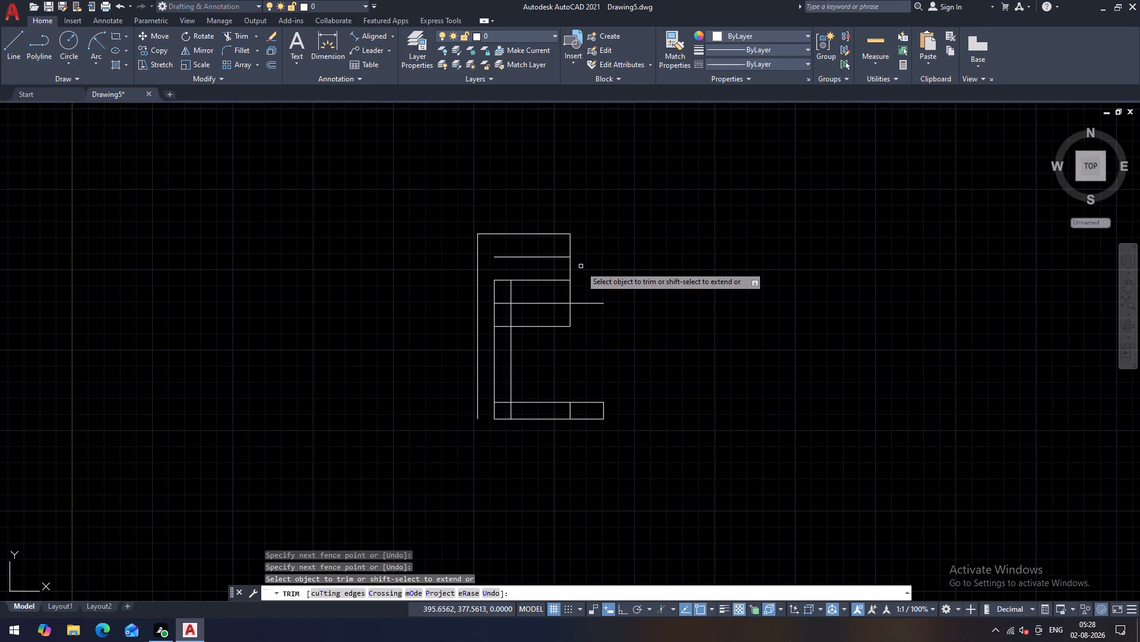
click(581, 267)
click(595, 332)
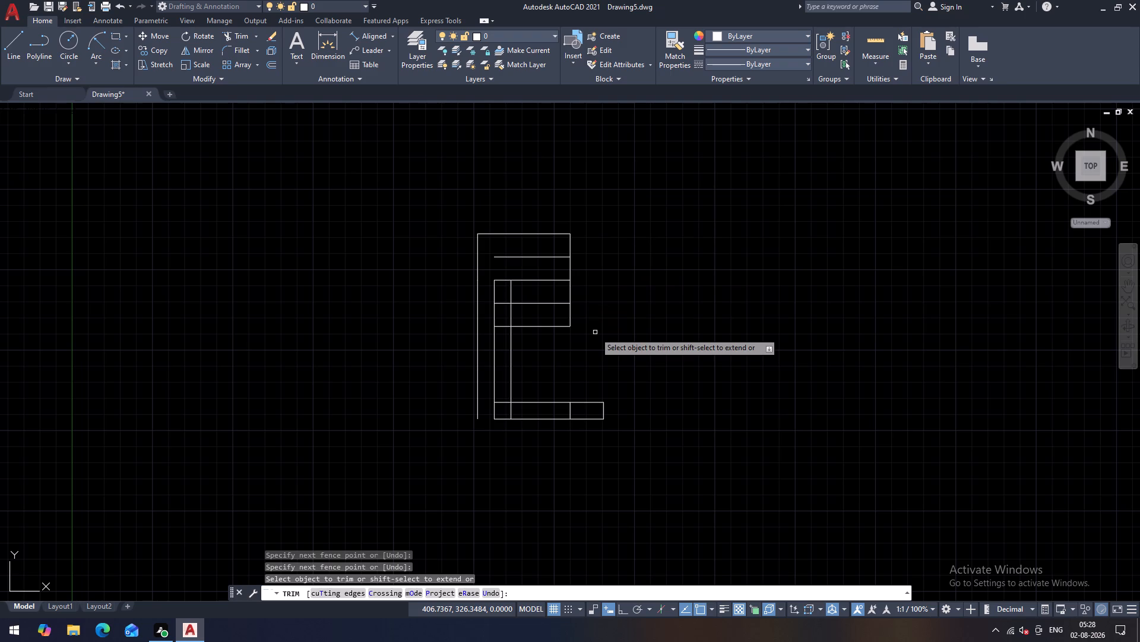
key(Escape)
key(Escape)
Extend the four horizontal lines below the topmost one left to the outer left vertical line.
key(r)
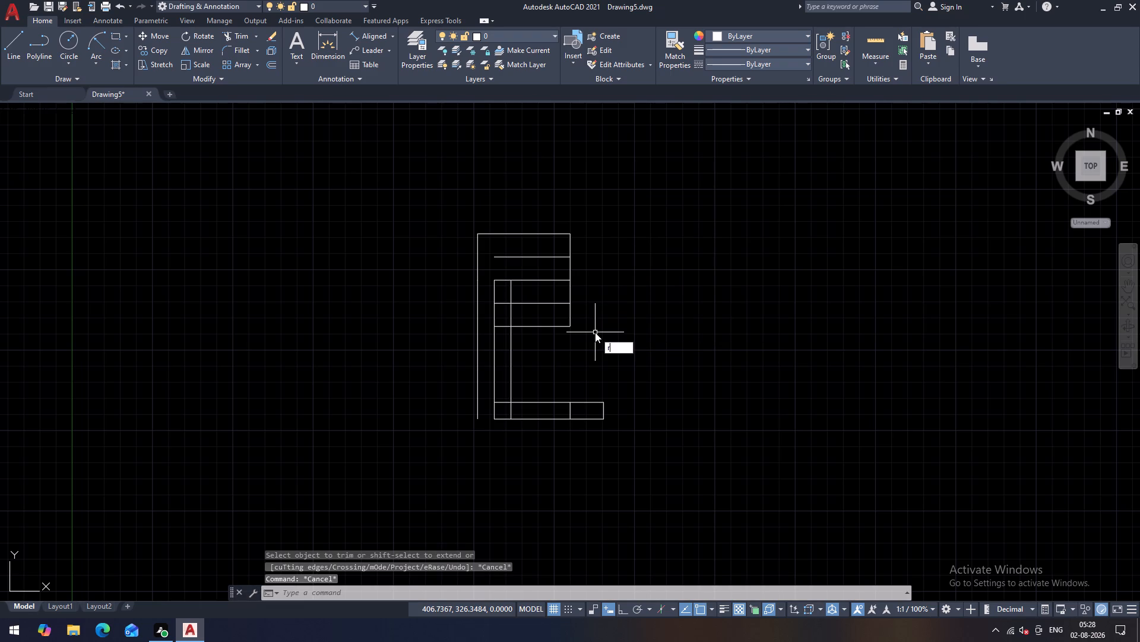
key(Escape)
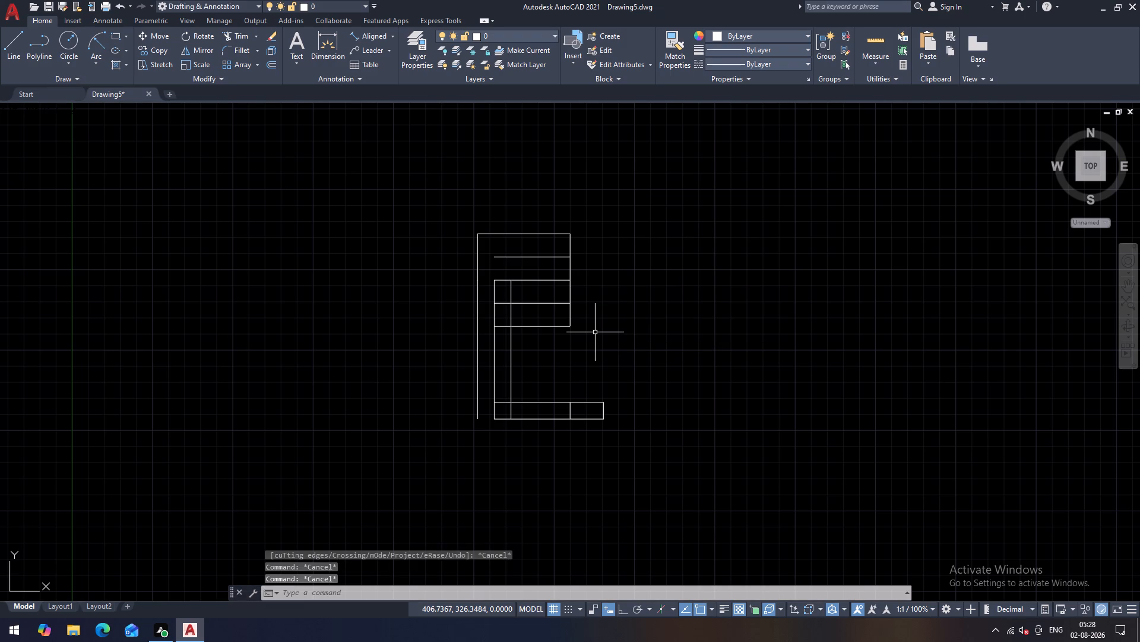
text(ex)
key(space)
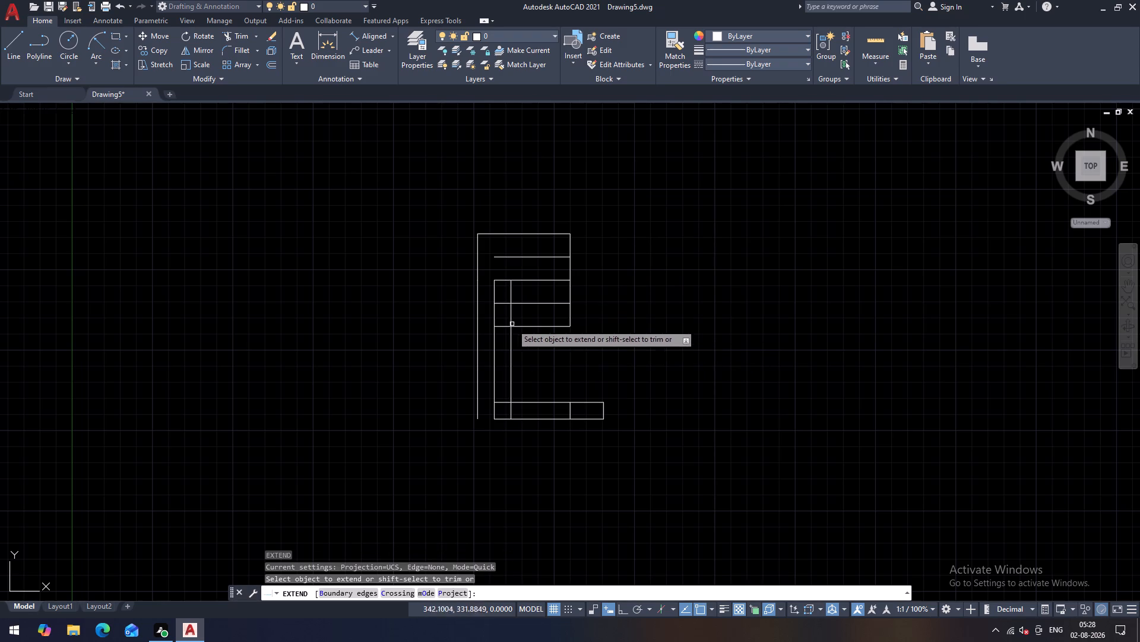
click(530, 259)
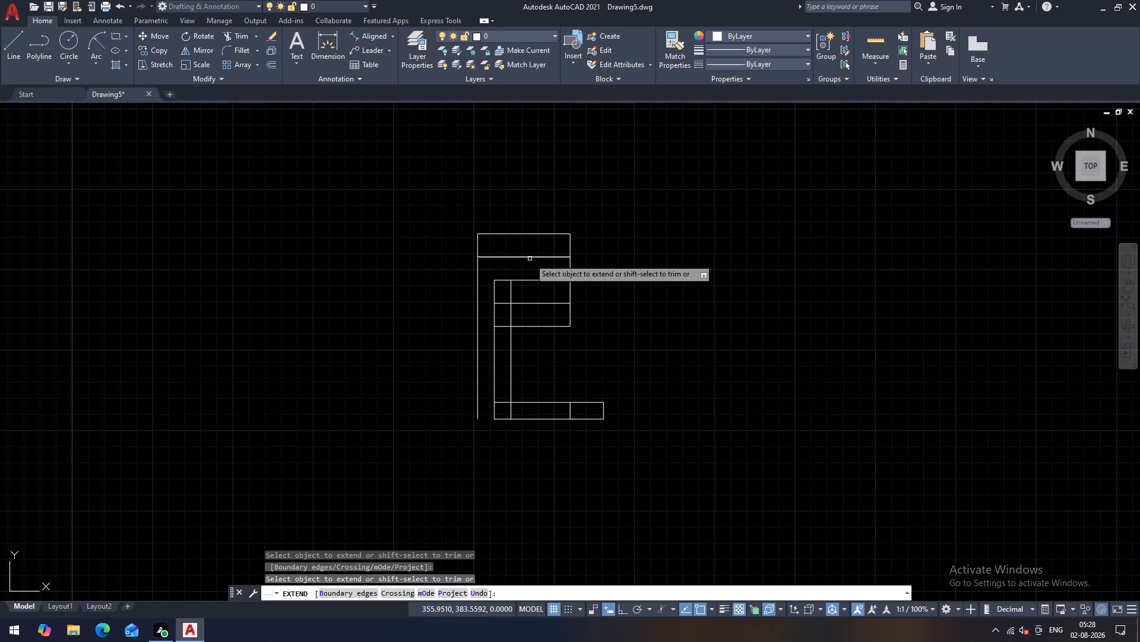
click(524, 328)
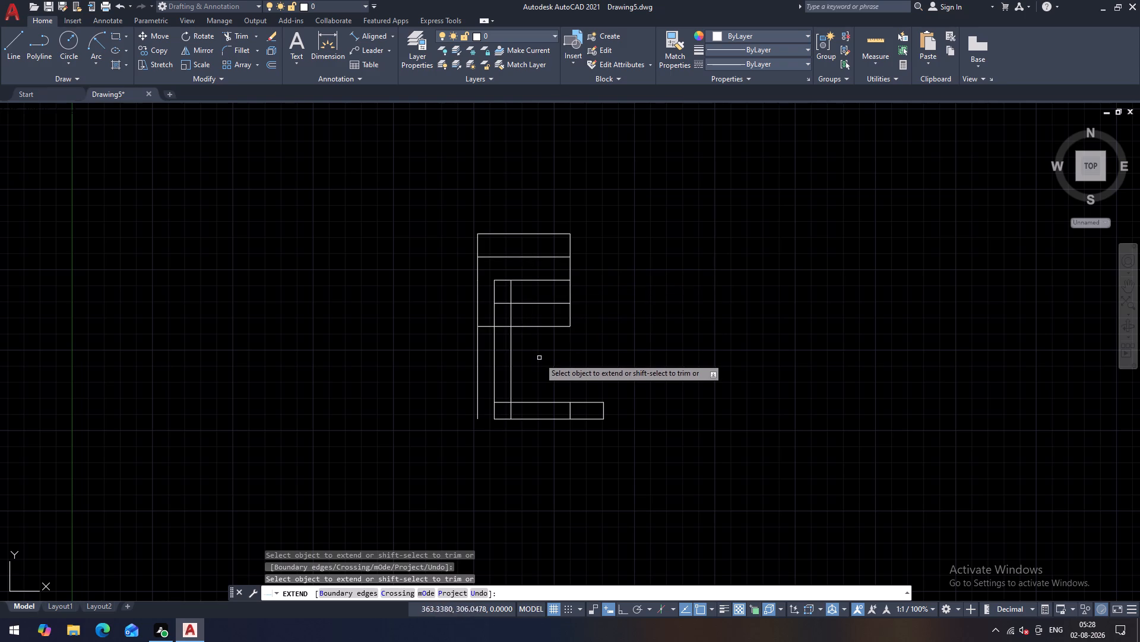
click(525, 281)
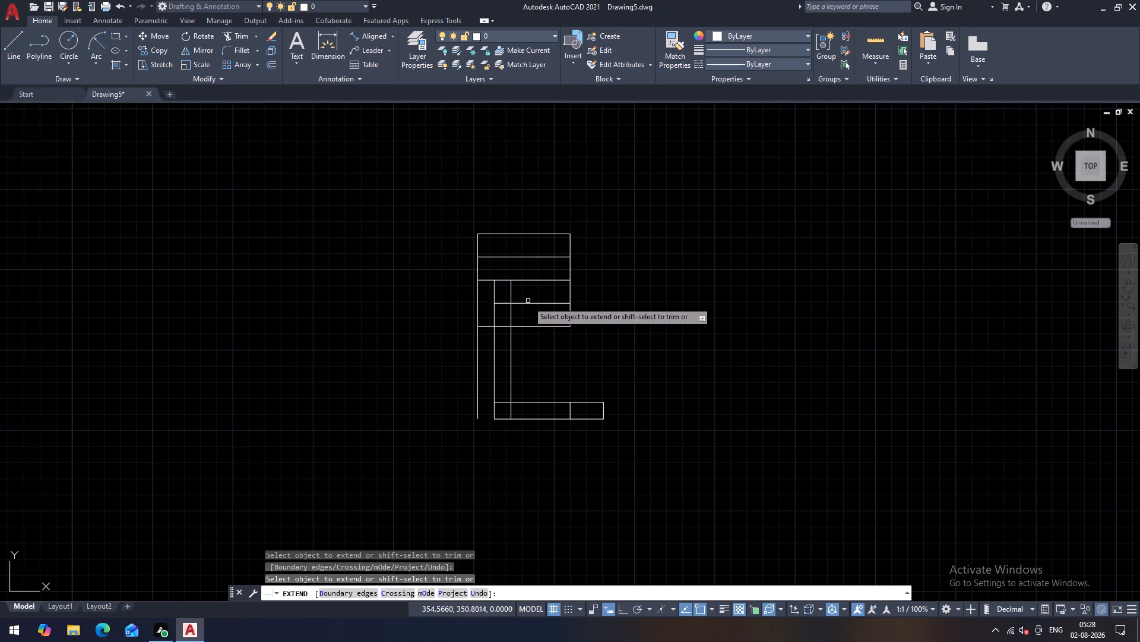
click(528, 303)
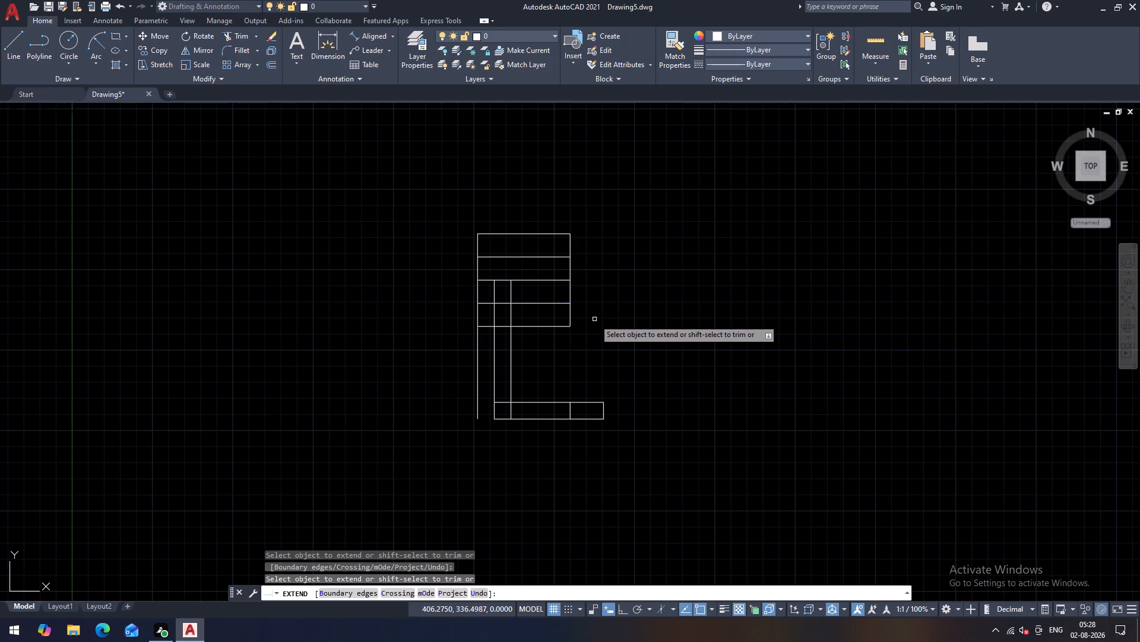
middle_click(585, 355)
key(Escape)
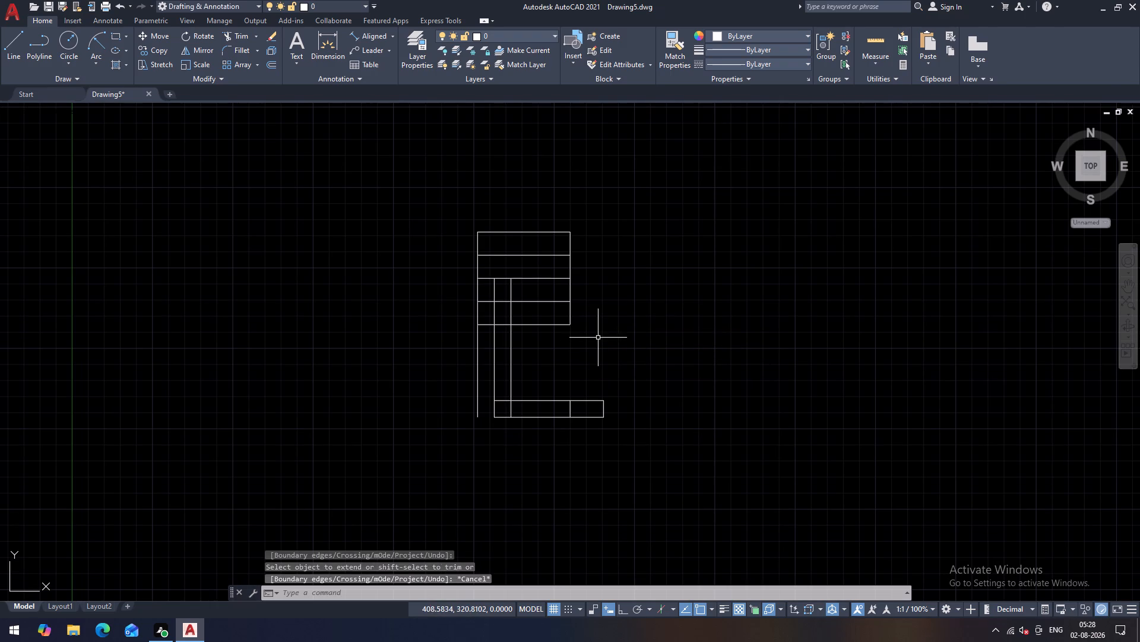
key(Escape)
key(Escape)
Load the CENTER linetype from acad.lin into the drawing.
click(757, 64)
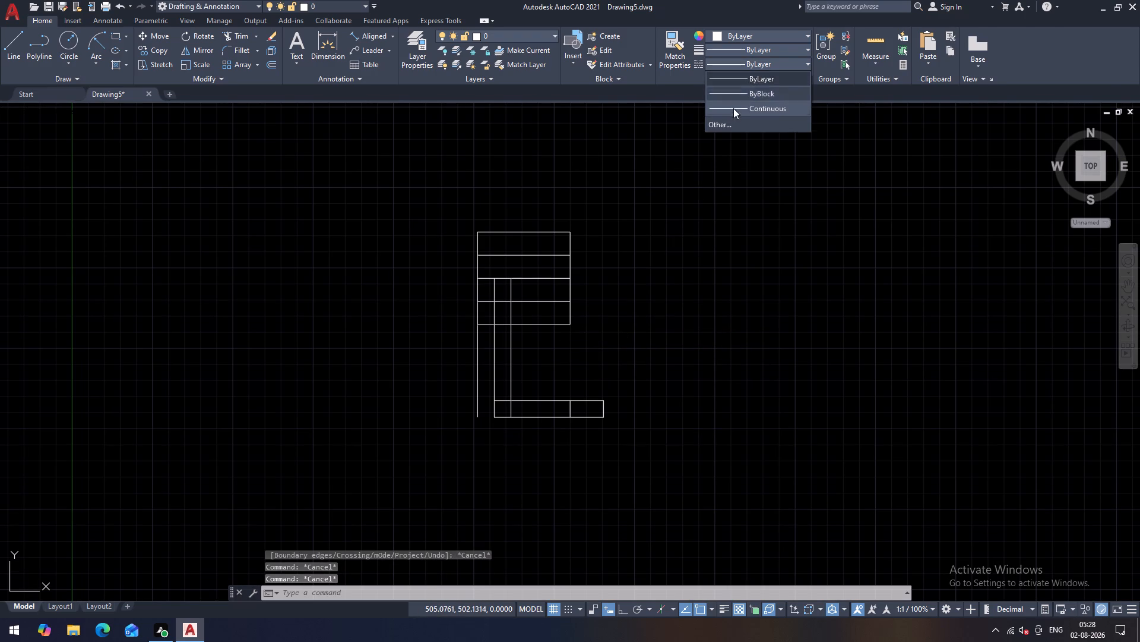
click(724, 128)
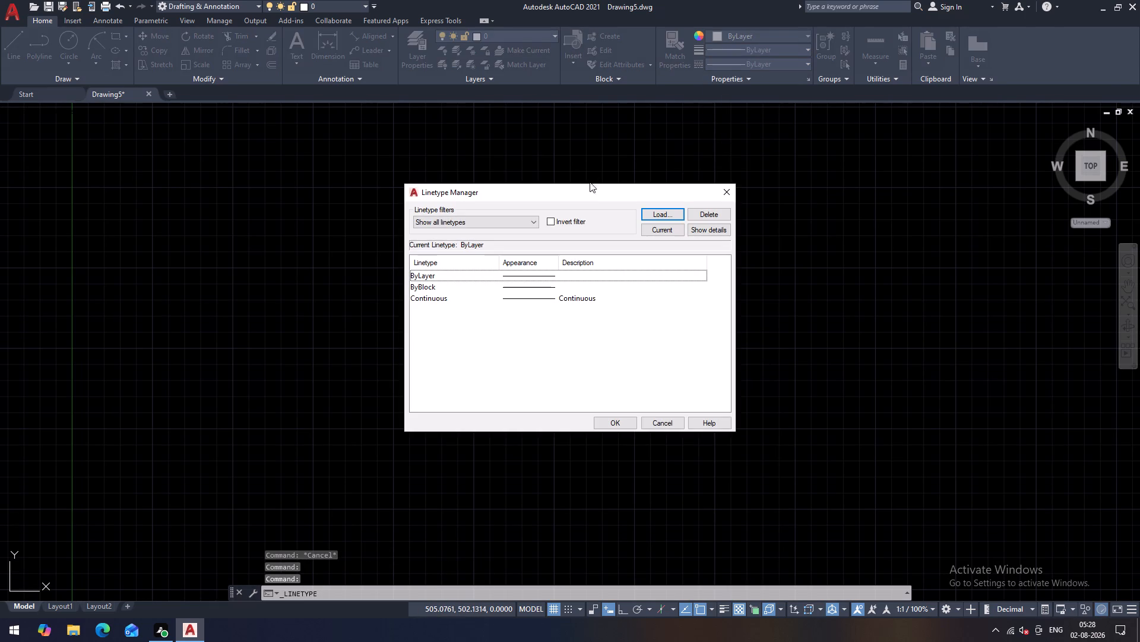
click(648, 212)
scroll(639, 322, down, 3)
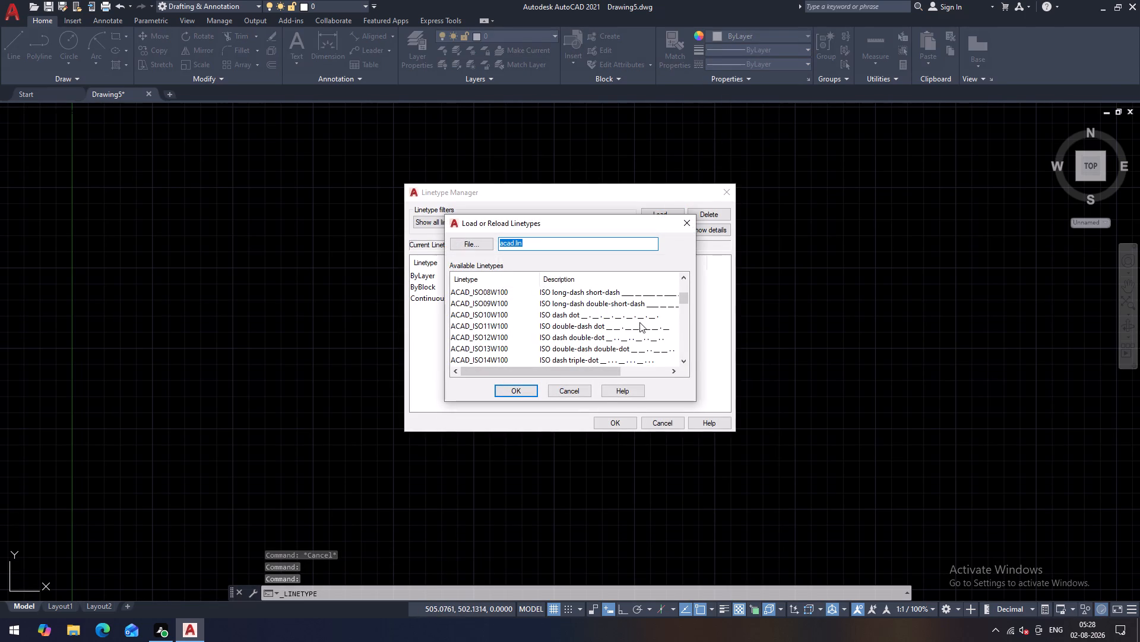
scroll(639, 322, down, 6)
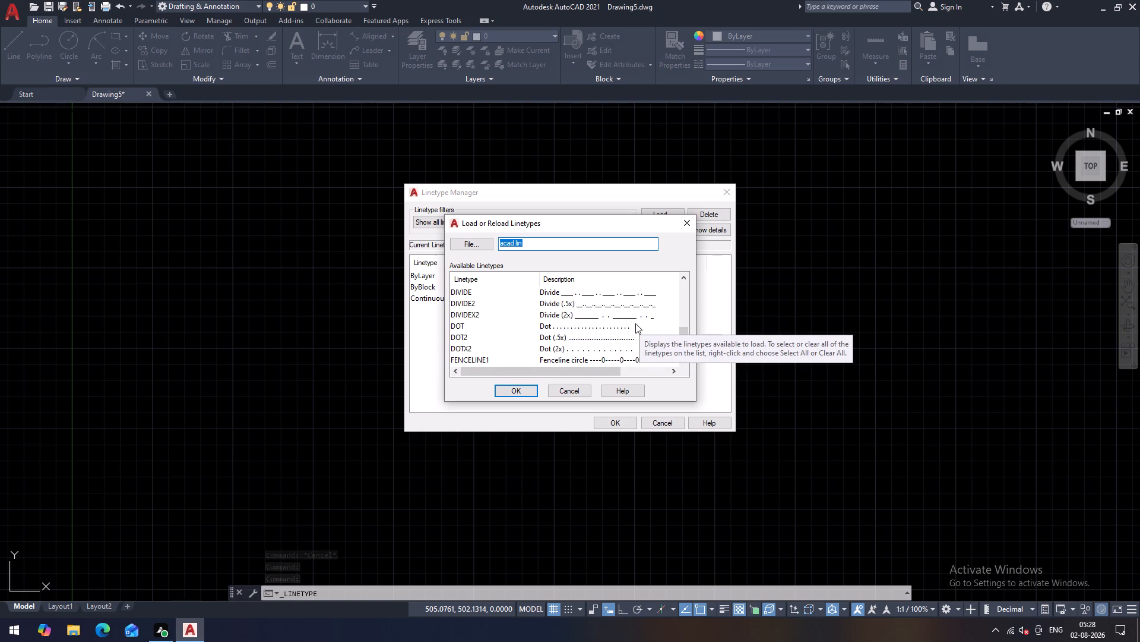
scroll(635, 323, down, 3)
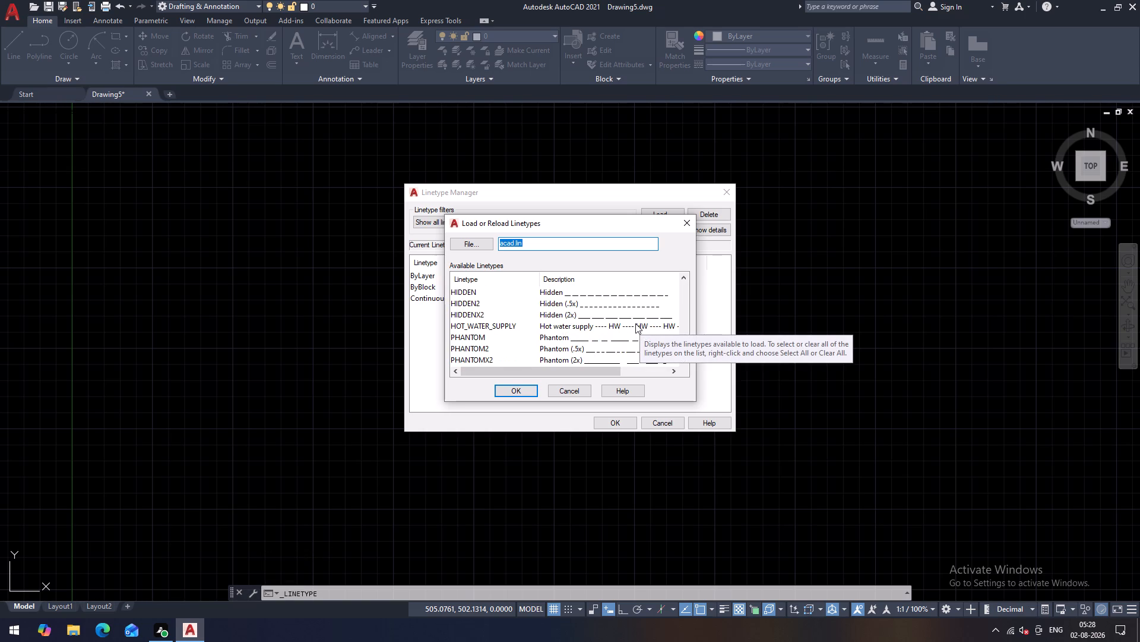
scroll(635, 323, down, 2)
scroll(635, 323, up, 3)
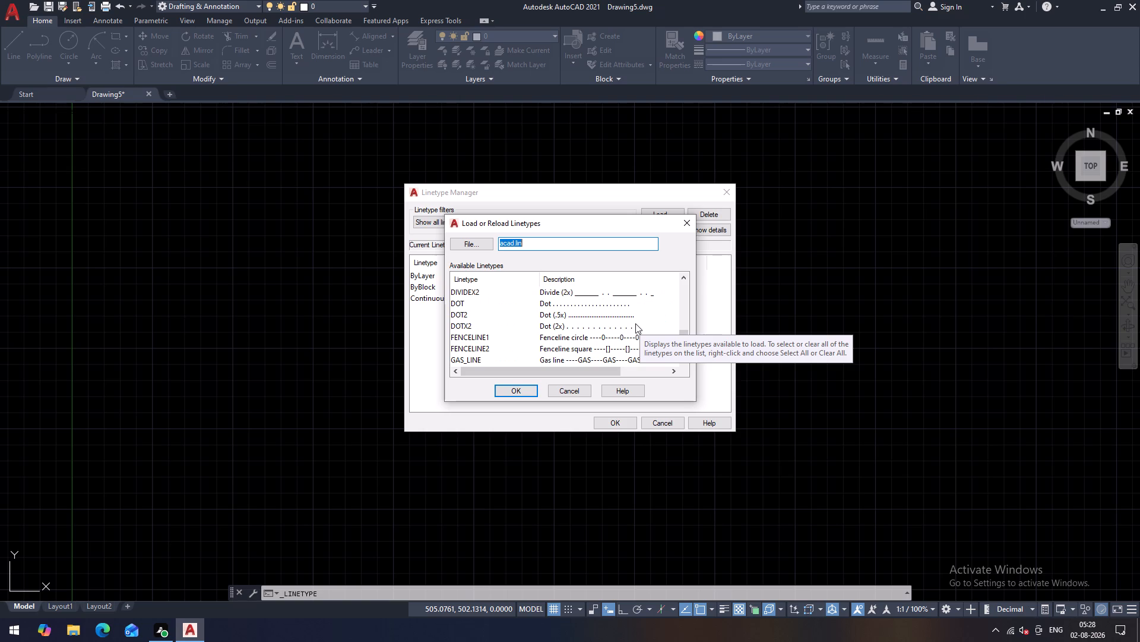
scroll(635, 323, up, 2)
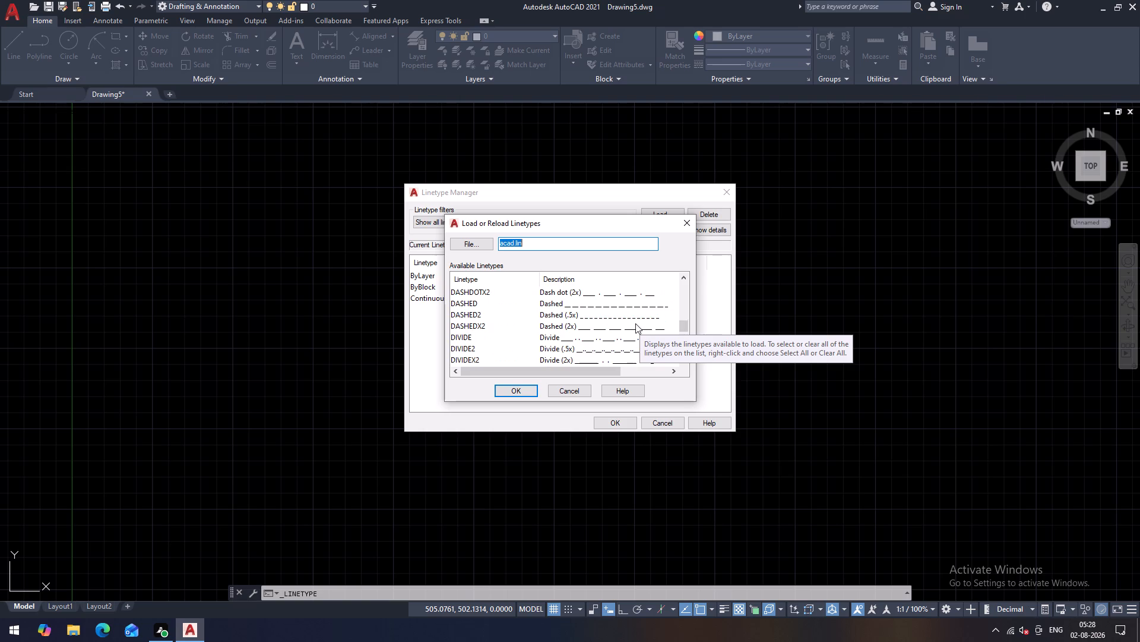
scroll(635, 323, up, 2)
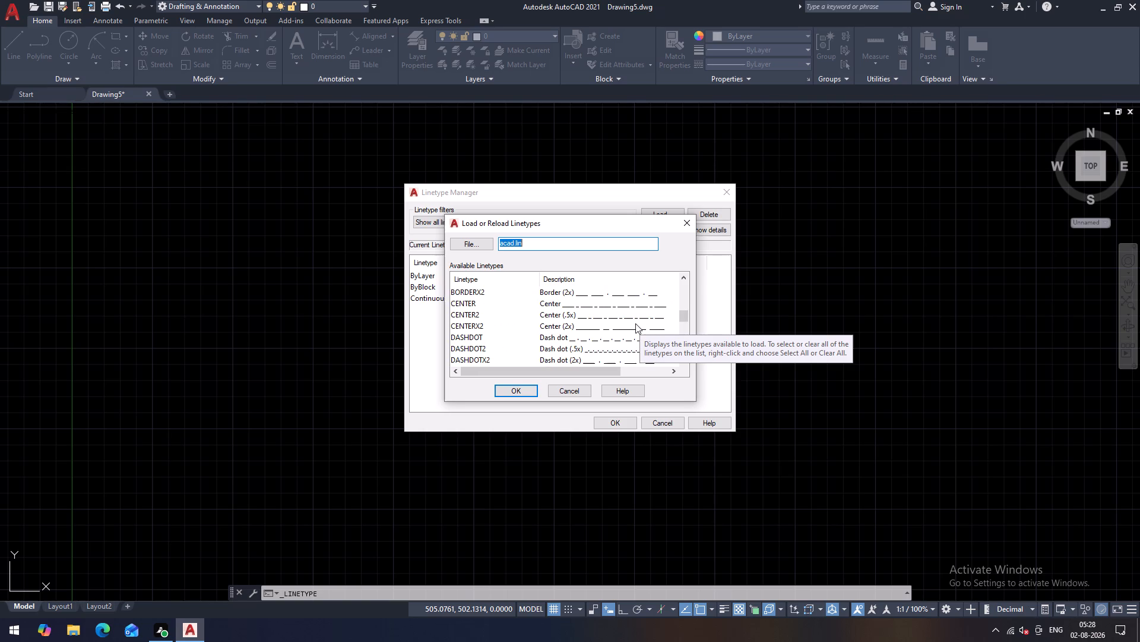
click(552, 303)
click(517, 392)
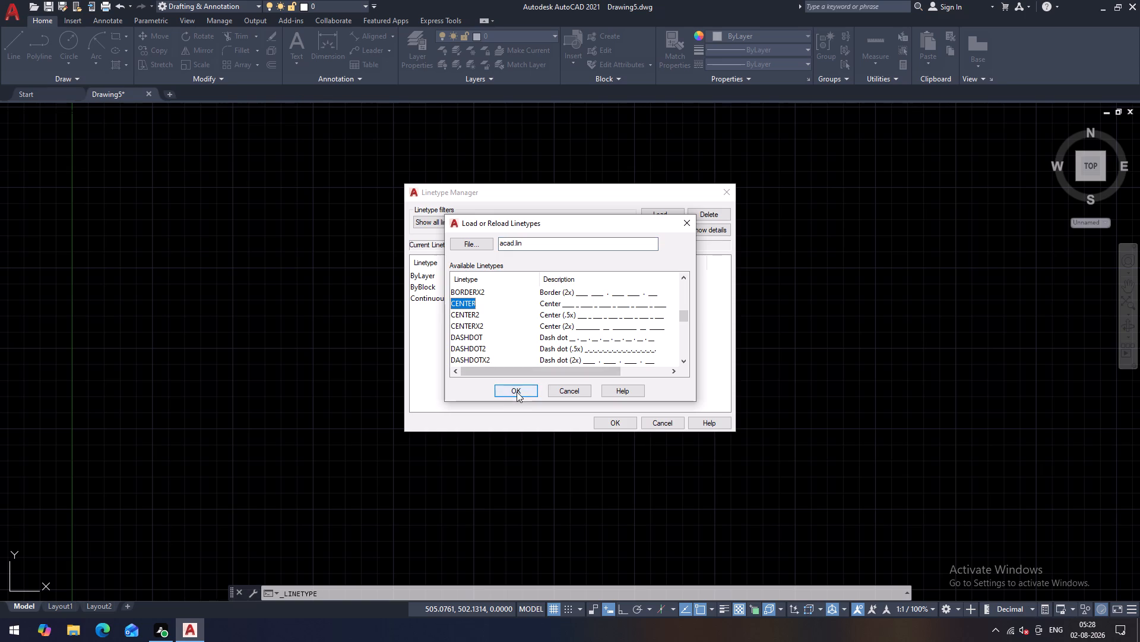
click(603, 419)
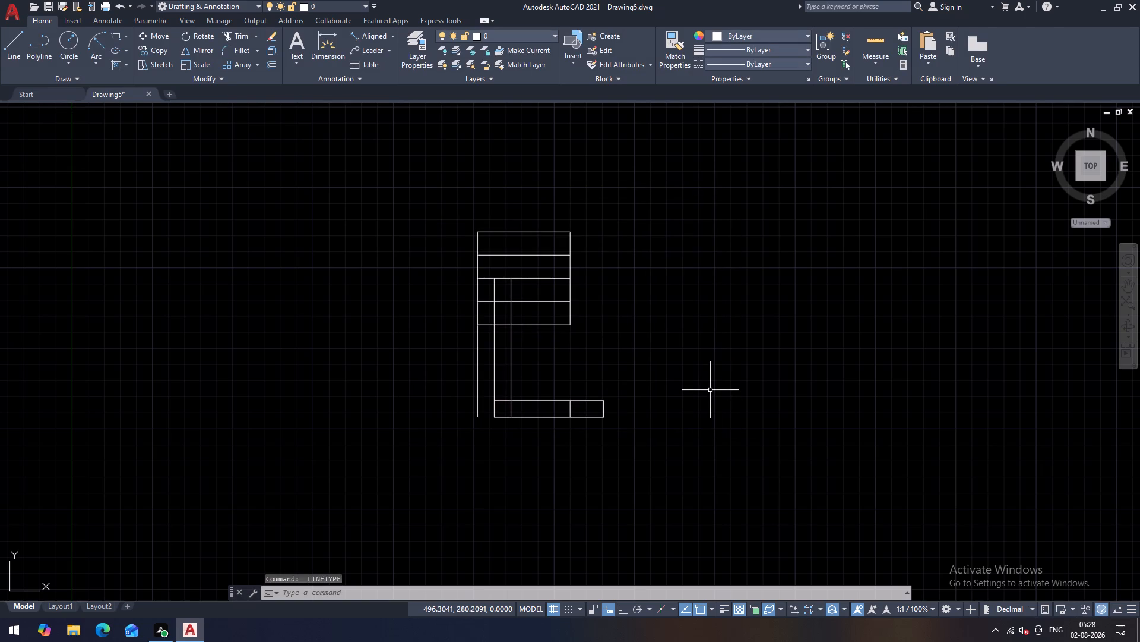
key(Escape)
key(Escape)
key(Escape)
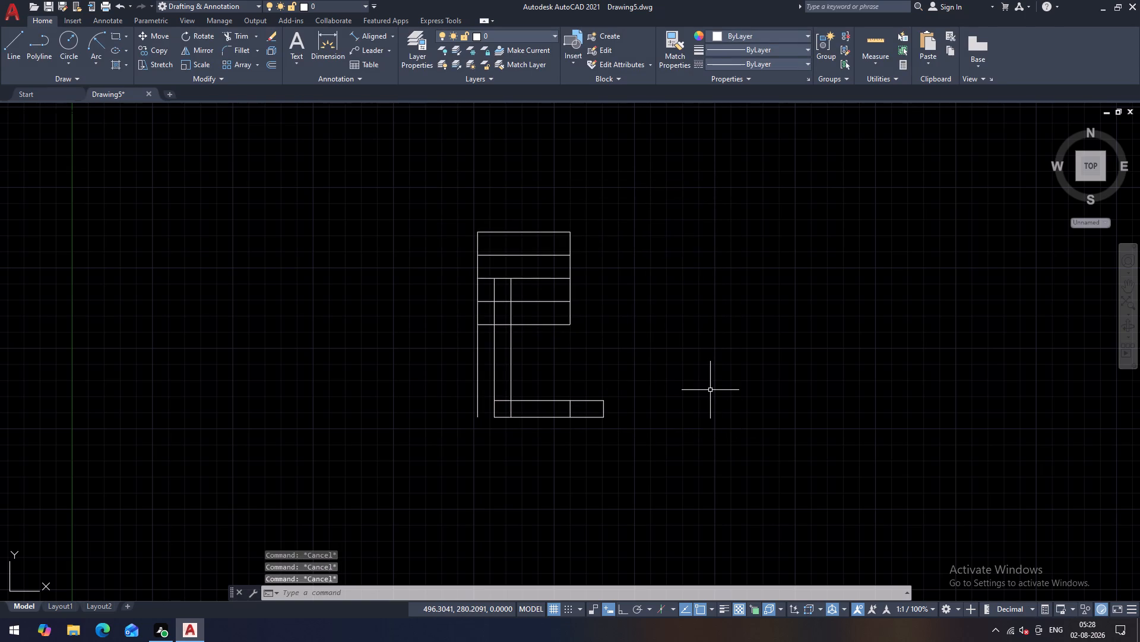
Open the properties of the middle of the five horizontal lines in the upper section.
click(548, 280)
right_click(709, 271)
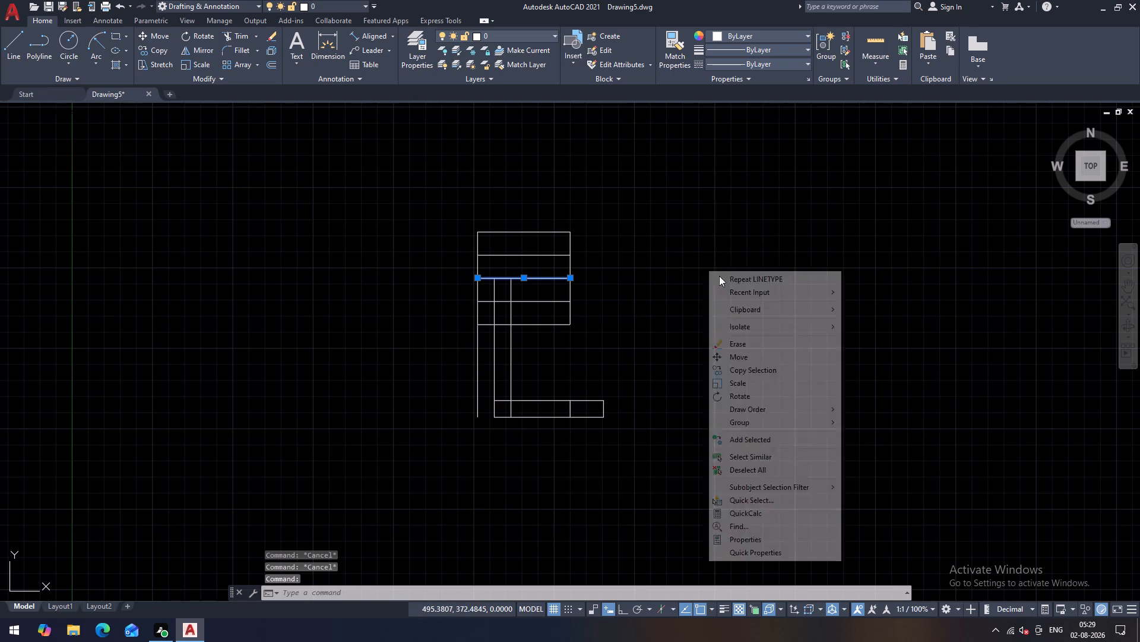
click(756, 537)
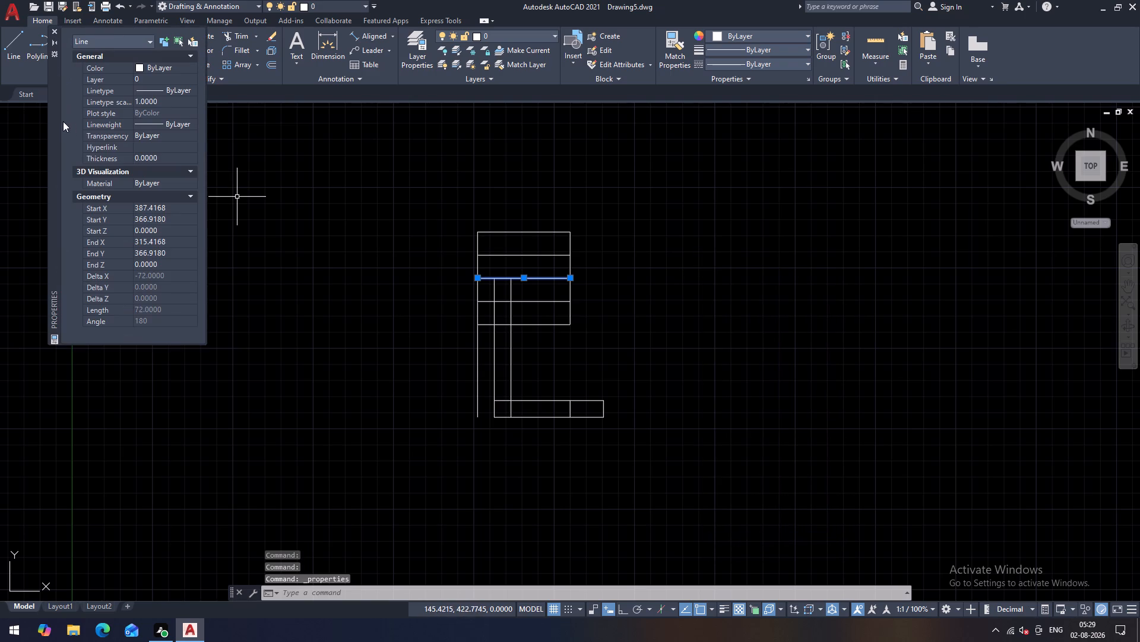
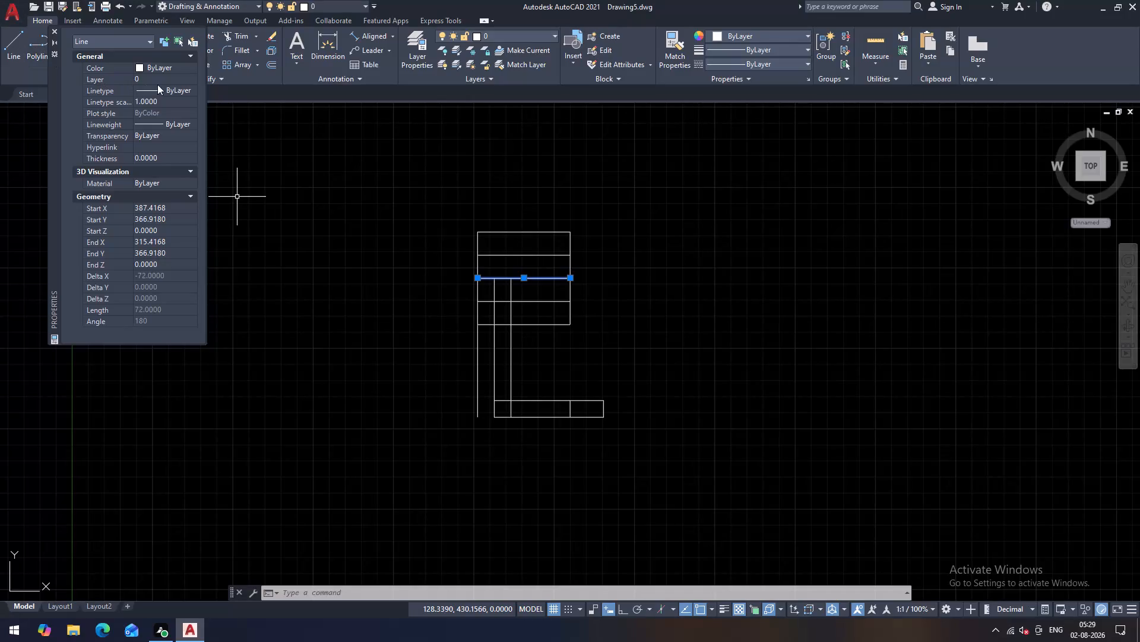
Change the selected middle horizontal line of the upper section to the CENTER linetype with a linetype scale of 10.
click(184, 88)
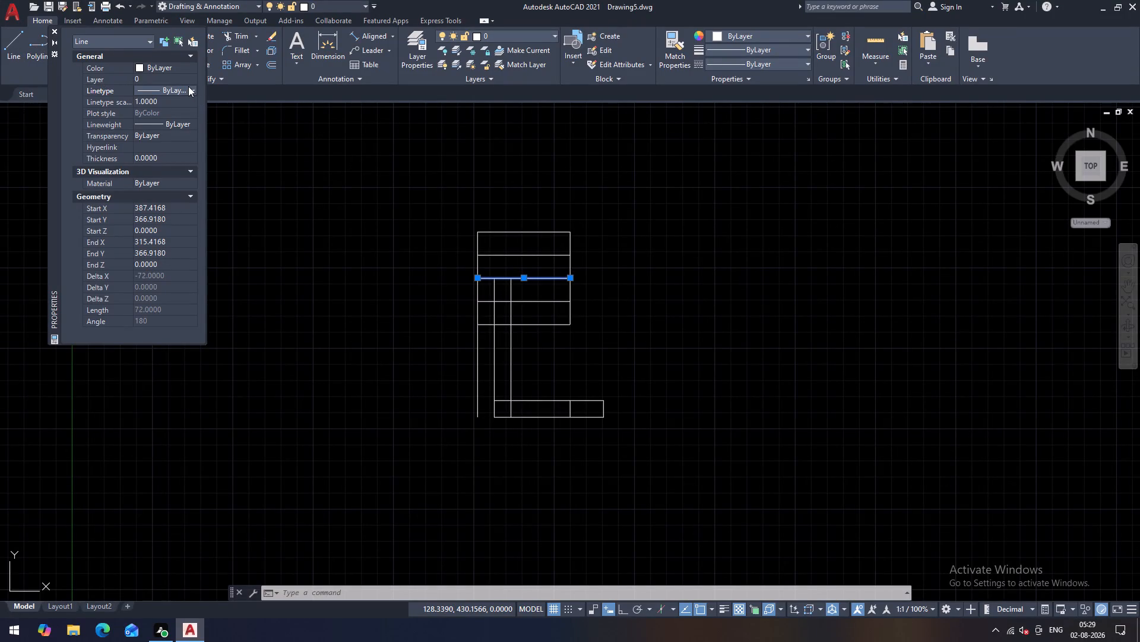
click(188, 87)
click(166, 119)
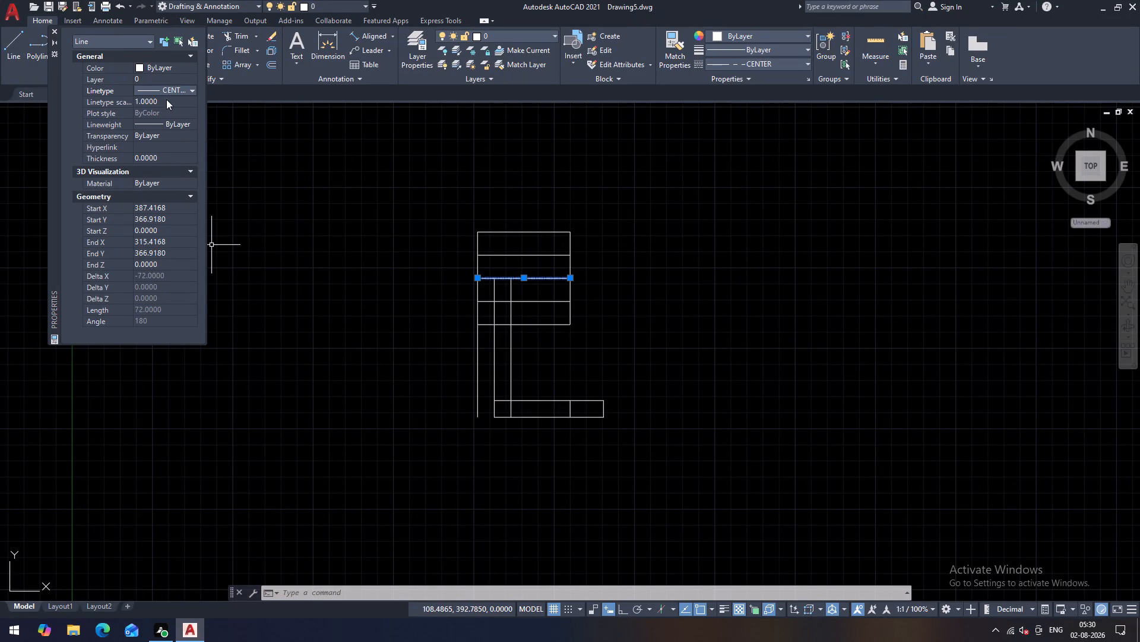
click(166, 99)
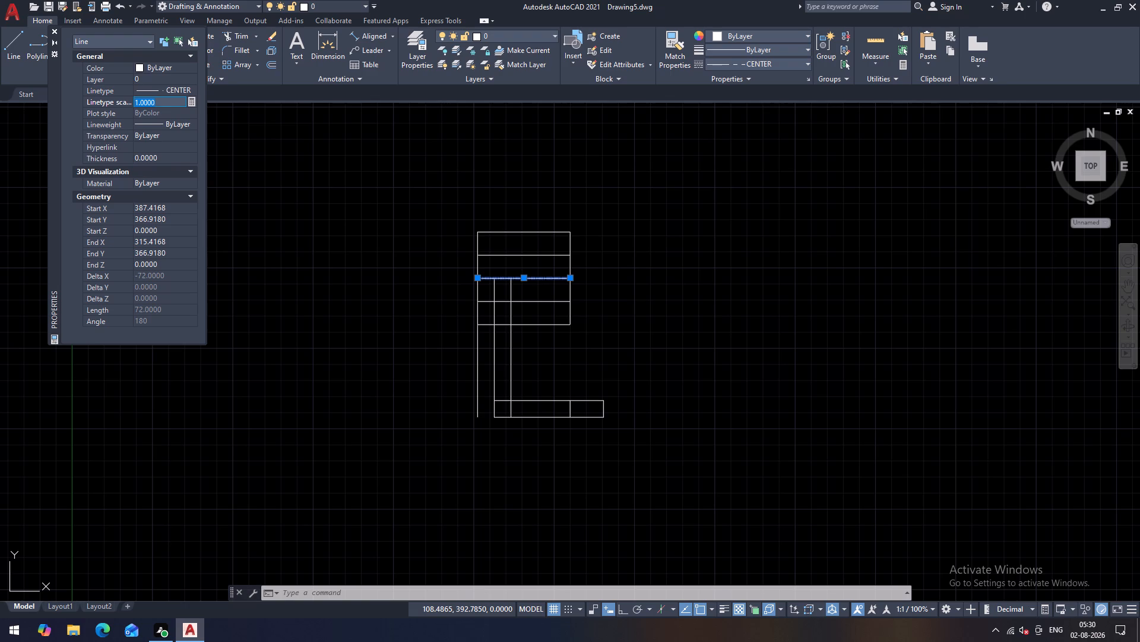
text(10)
key(Return)
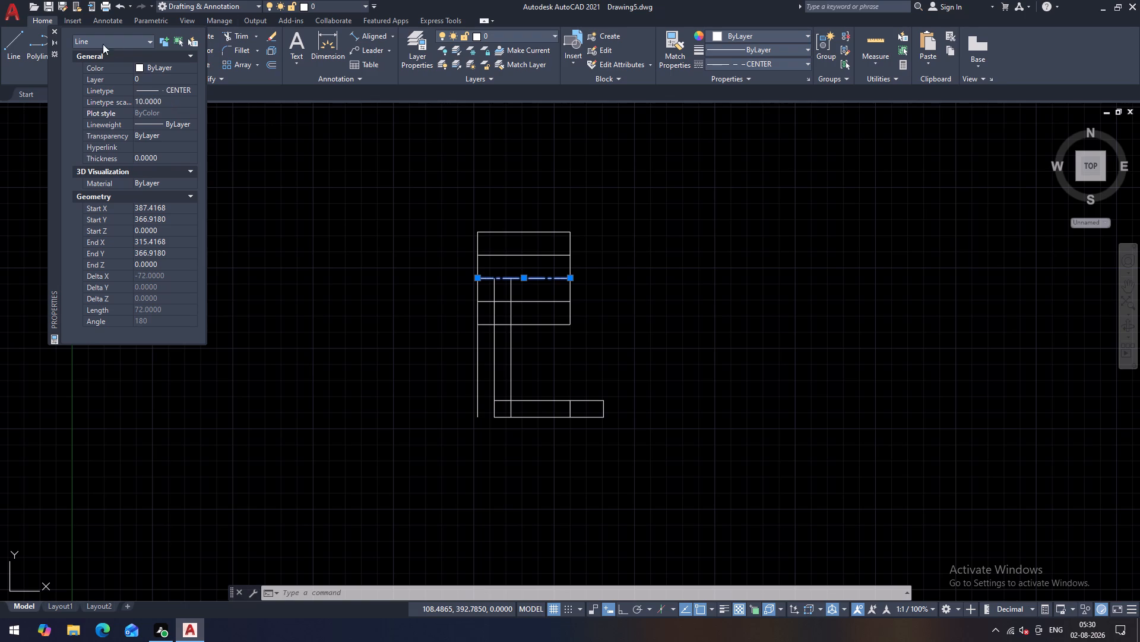
click(55, 32)
key(Escape)
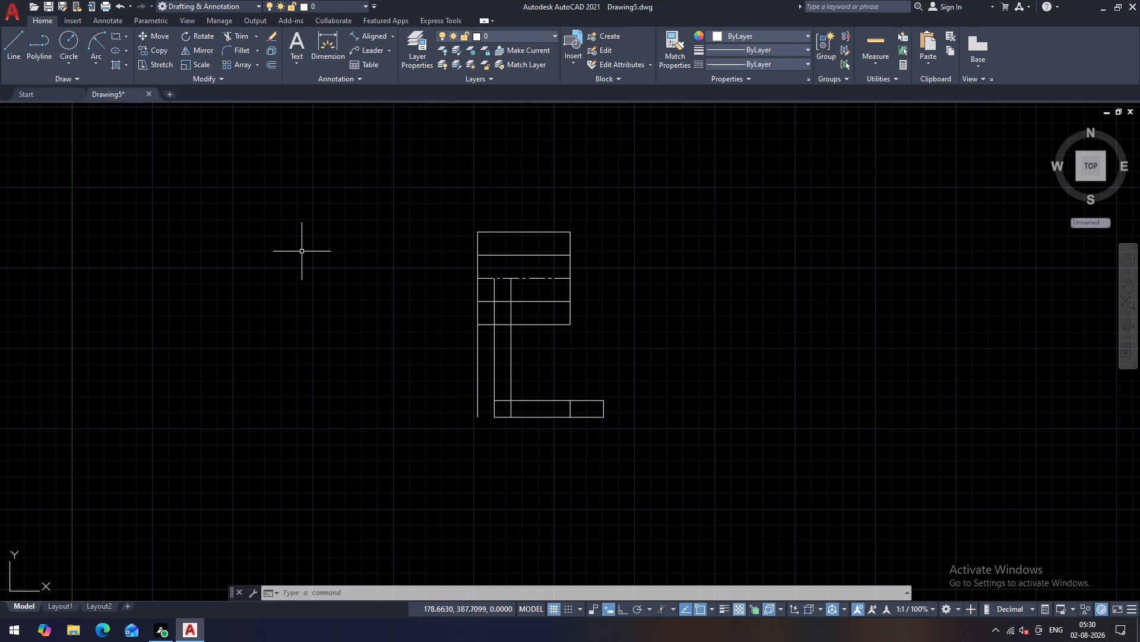
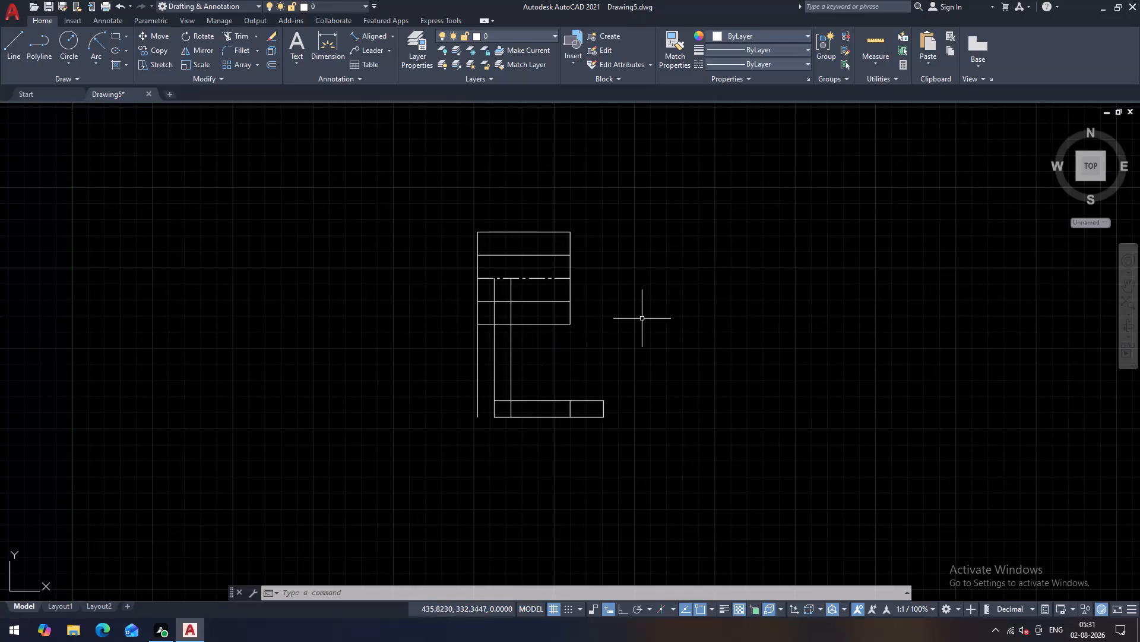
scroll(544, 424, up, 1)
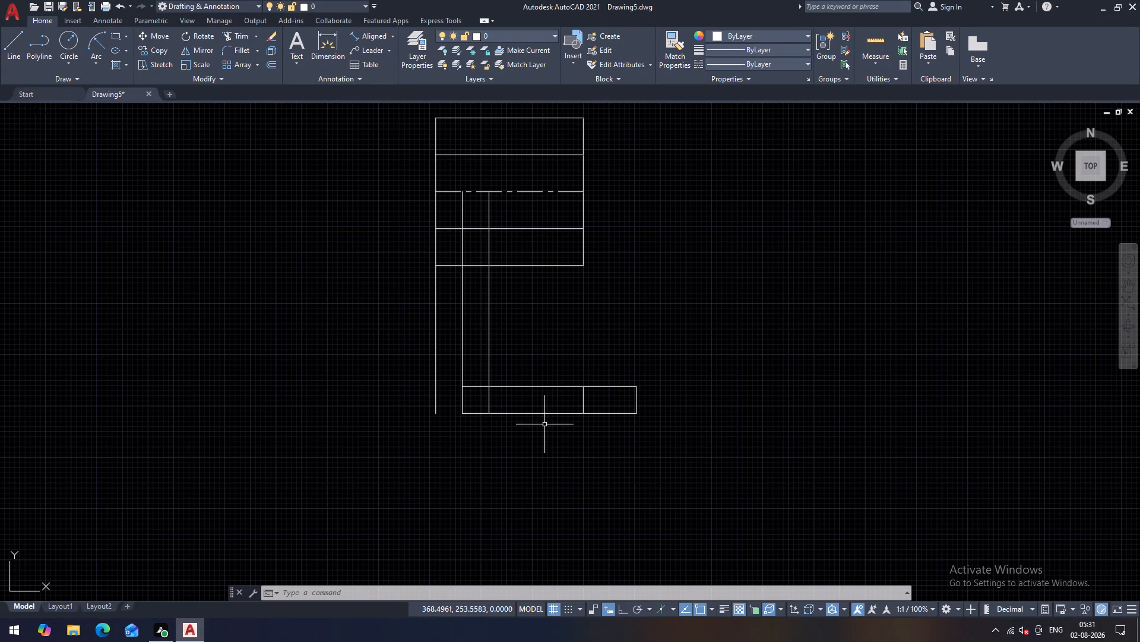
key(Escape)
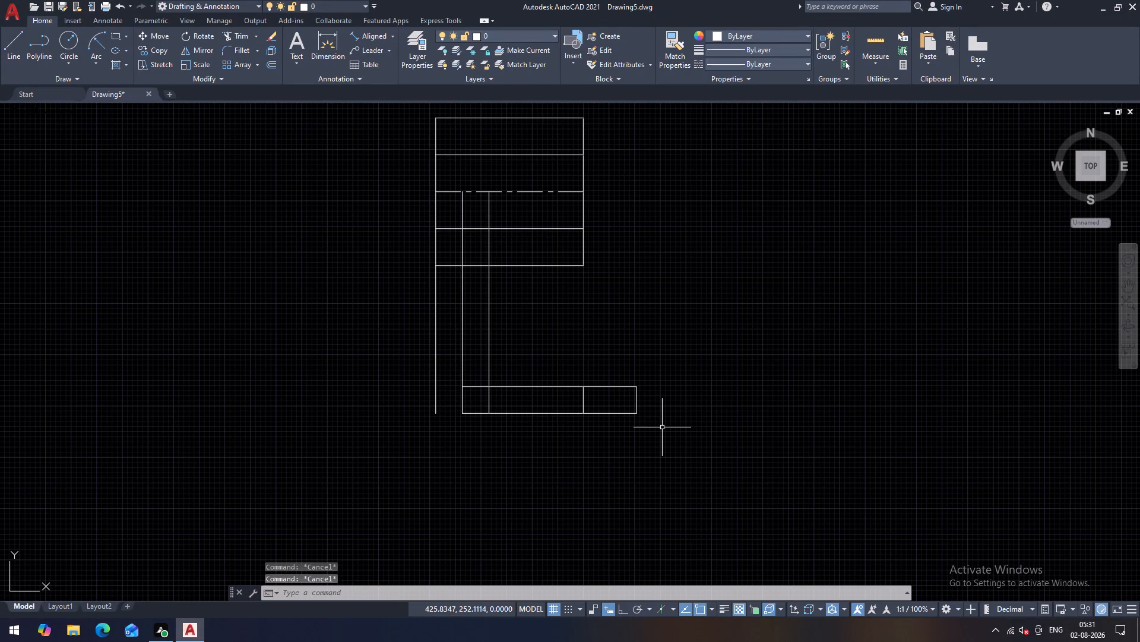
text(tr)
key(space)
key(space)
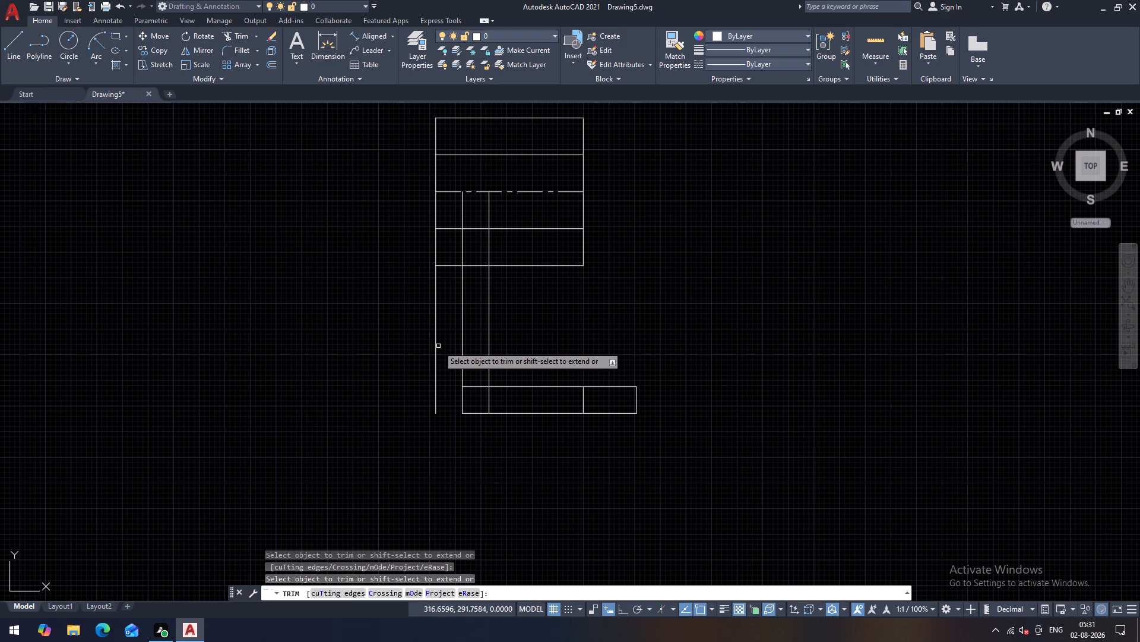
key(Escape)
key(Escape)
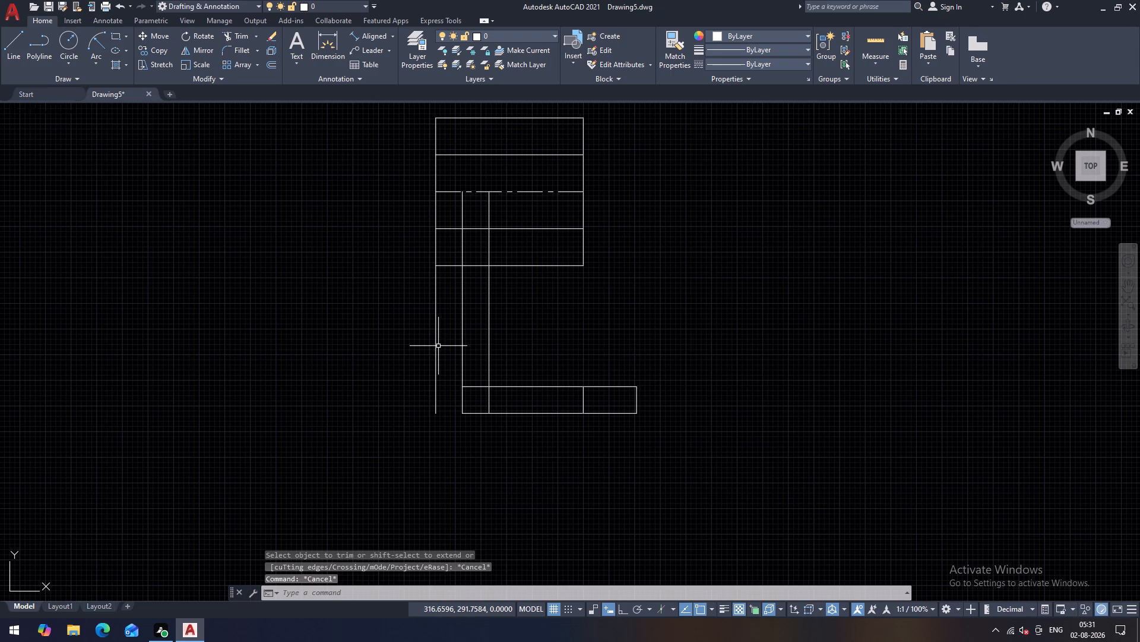
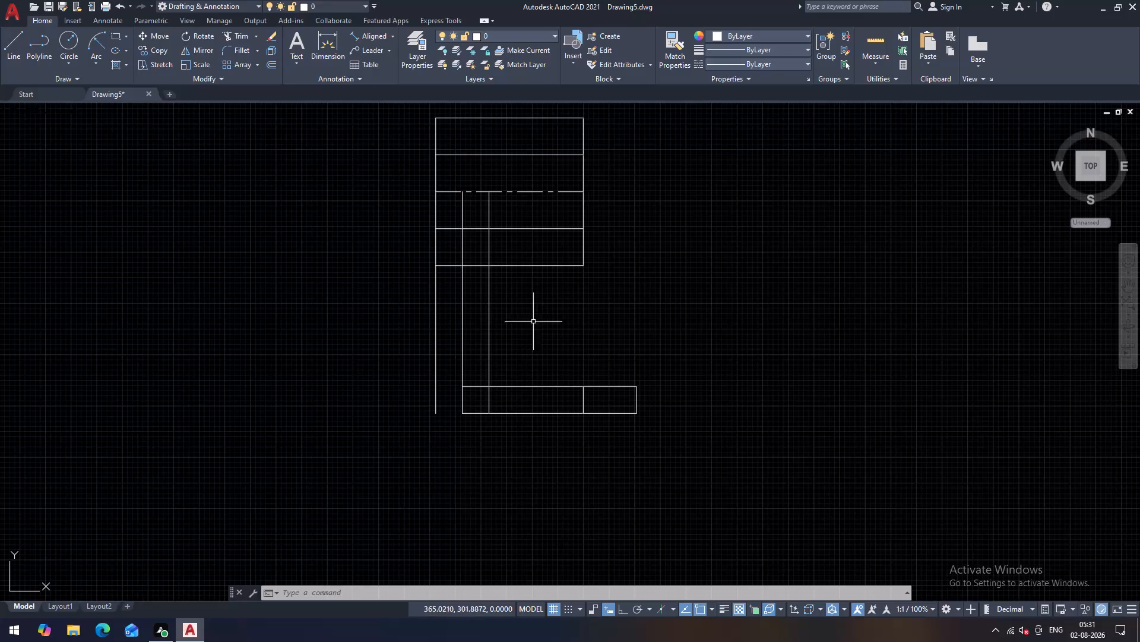
Trim away the leftover vertical line that hangs below the upper rectangle's left edge.
key(Escape)
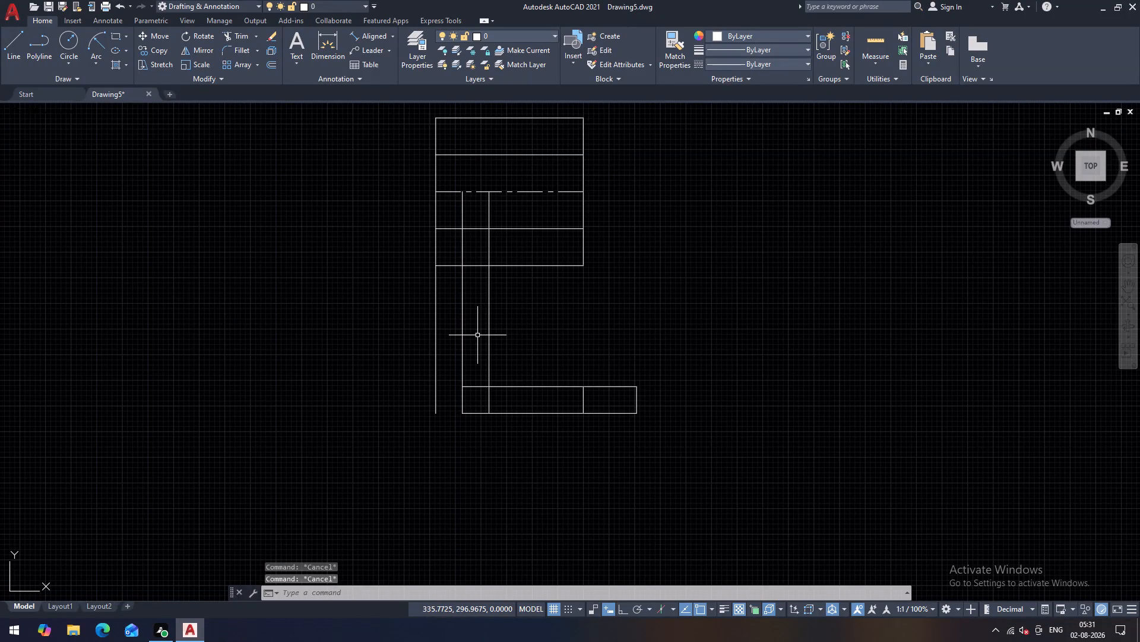
text(tr)
key(space)
key(space)
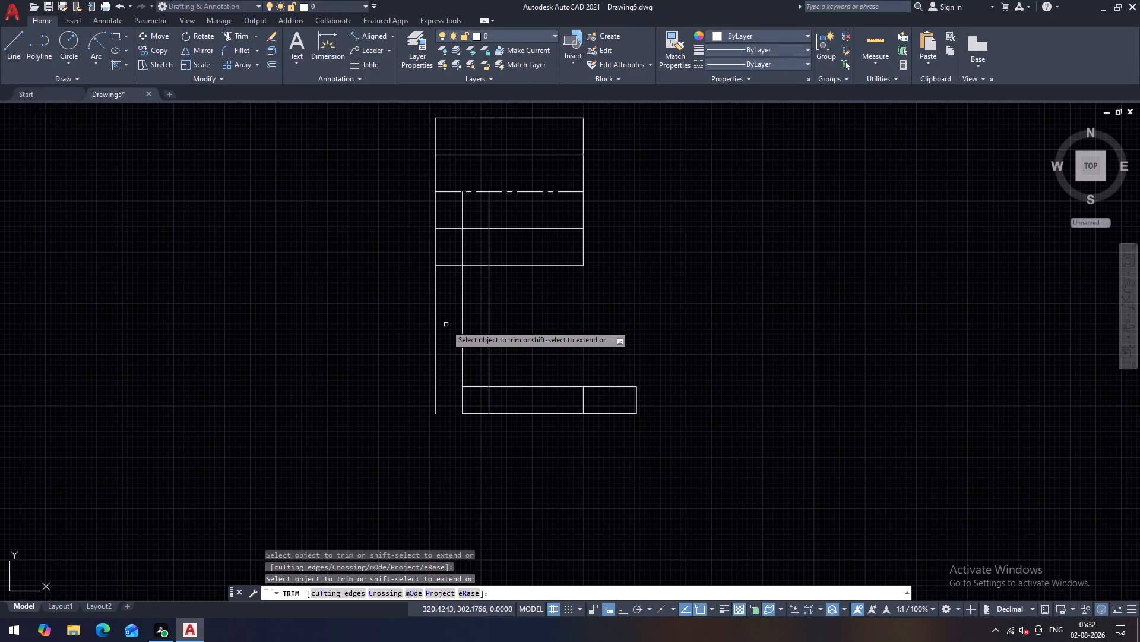
click(439, 327)
click(425, 332)
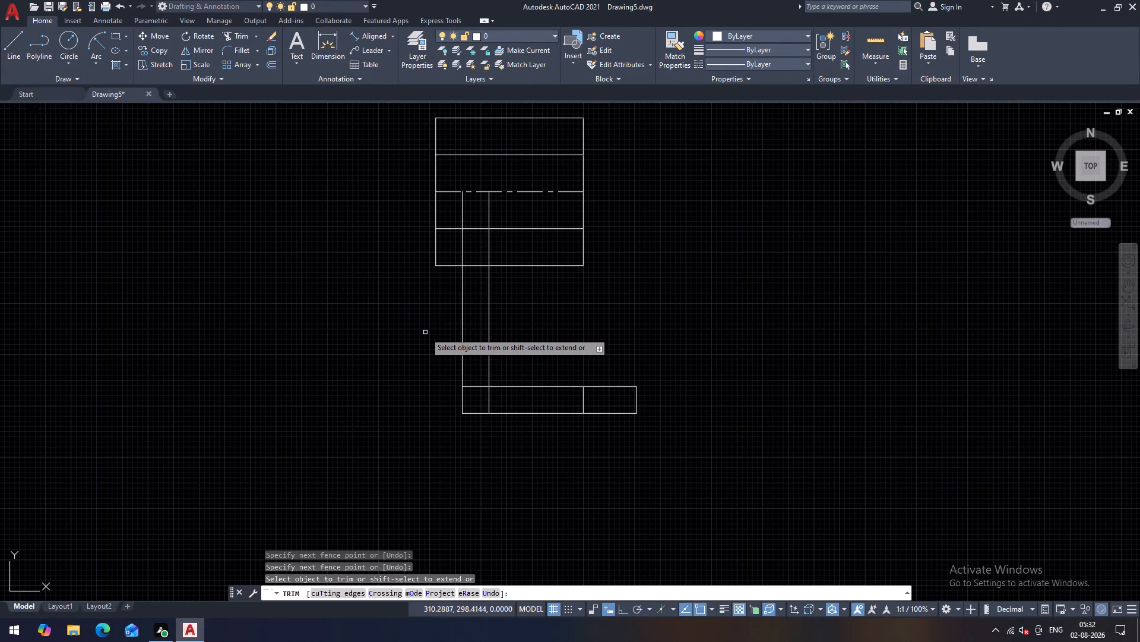
middle_drag(535, 328, 524, 351)
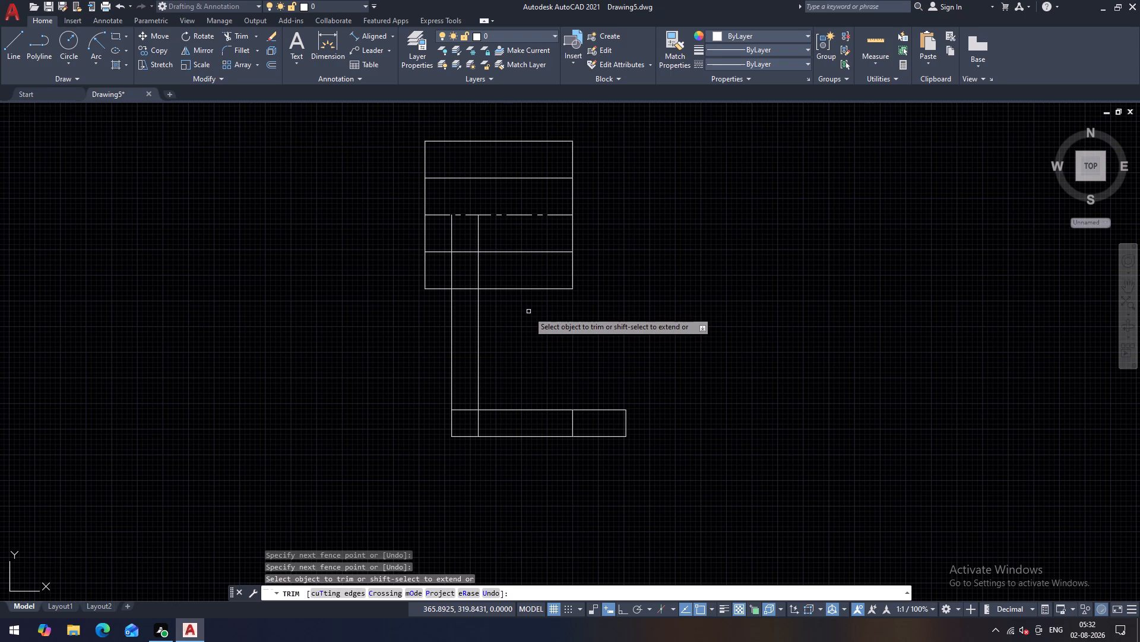
key(Escape)
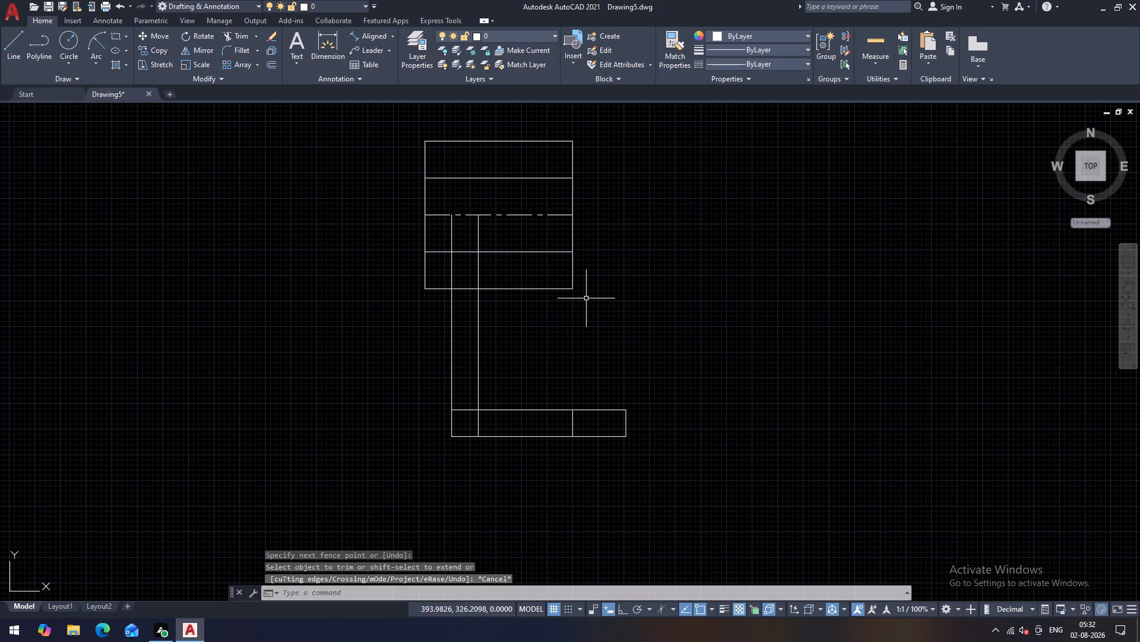
key(Escape)
Load the DASHED linetype from acad.lin into the drawing.
click(768, 62)
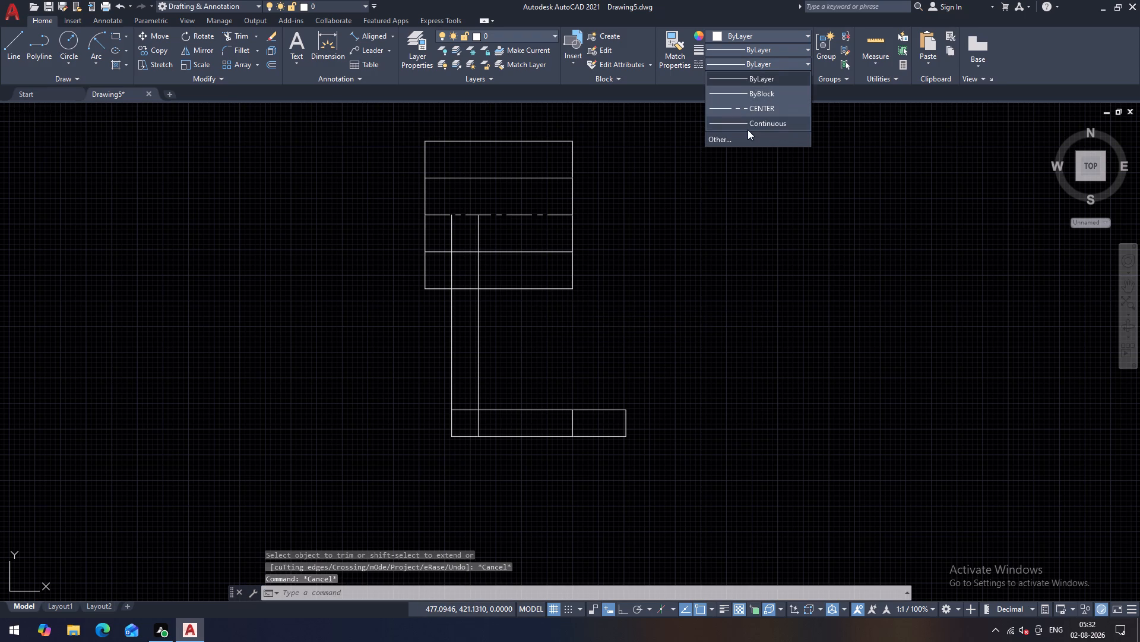
scroll(743, 119, down, 6)
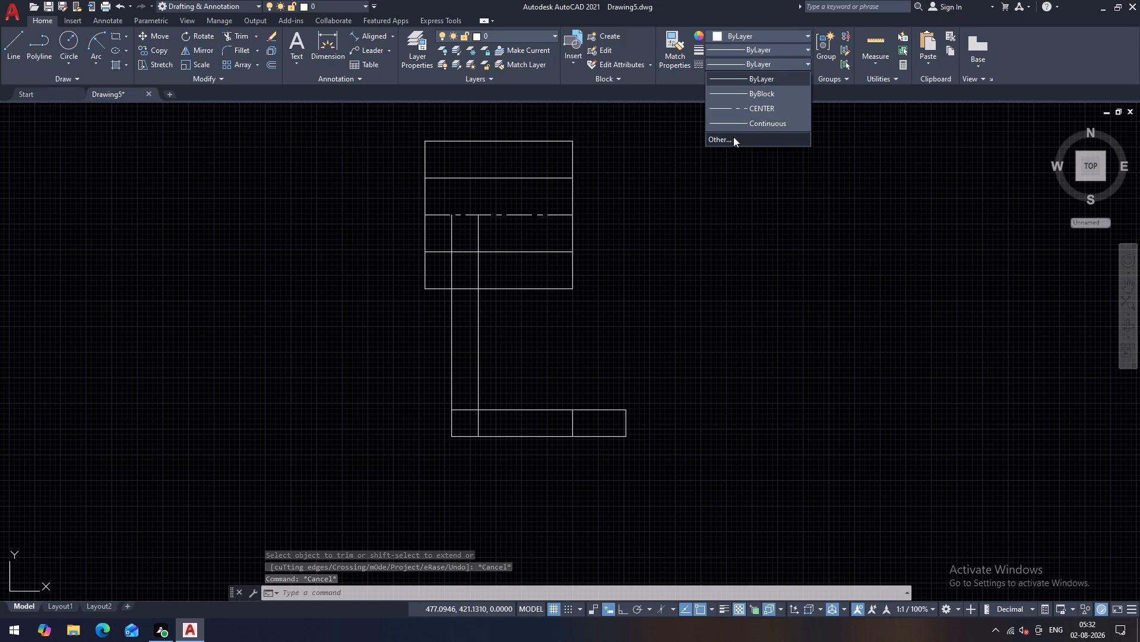
click(733, 137)
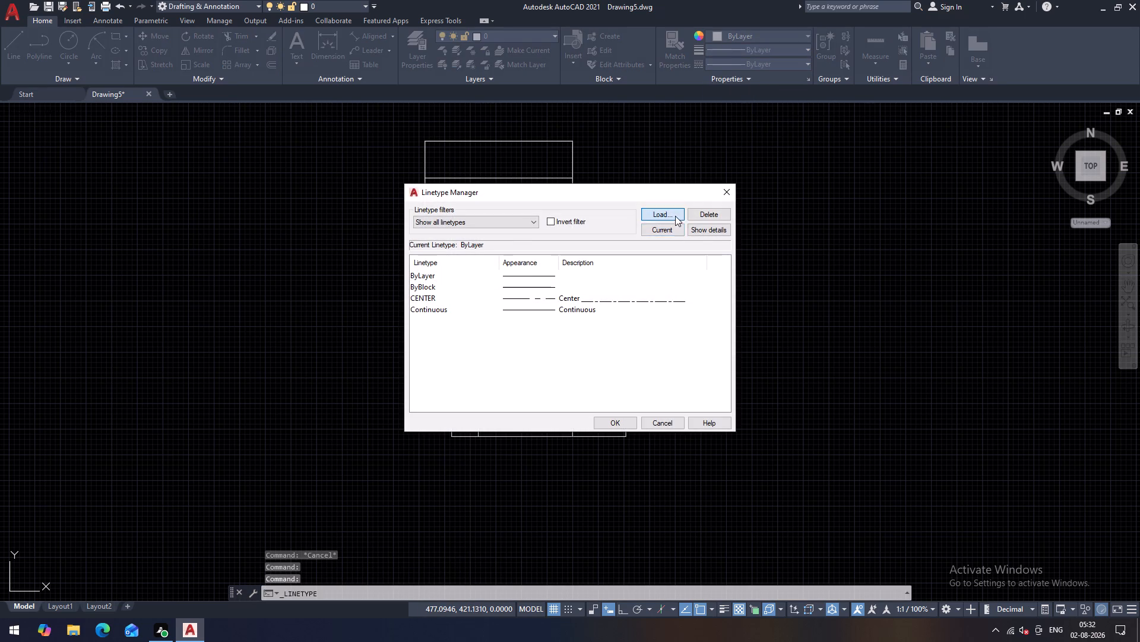
click(675, 216)
scroll(643, 296, down, 8)
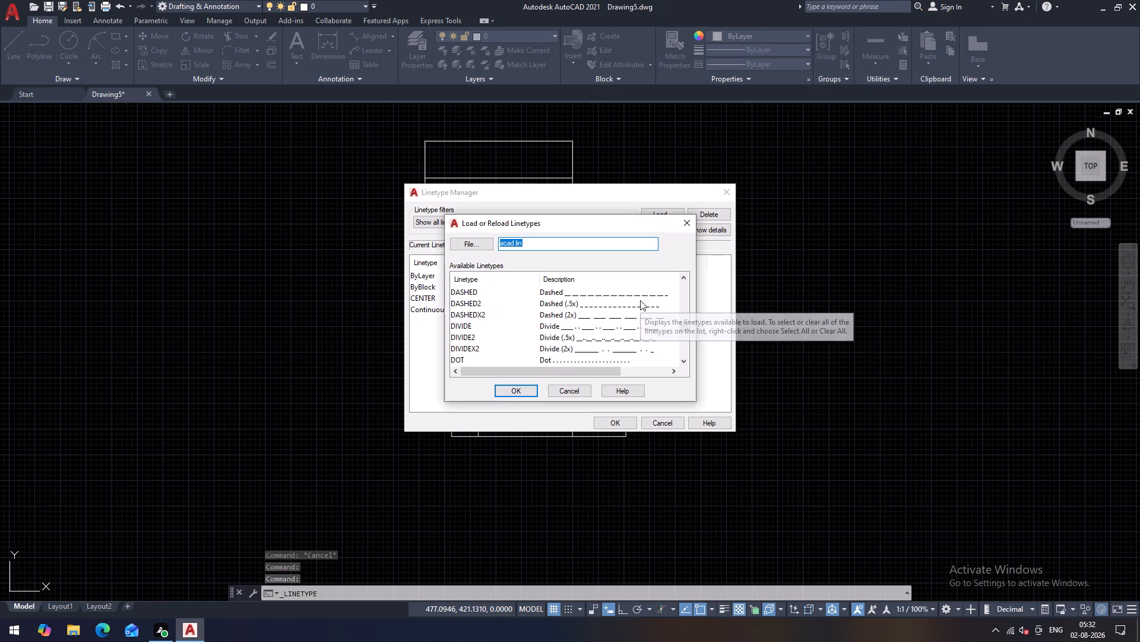
scroll(640, 300, down, 2)
scroll(640, 300, up, 4)
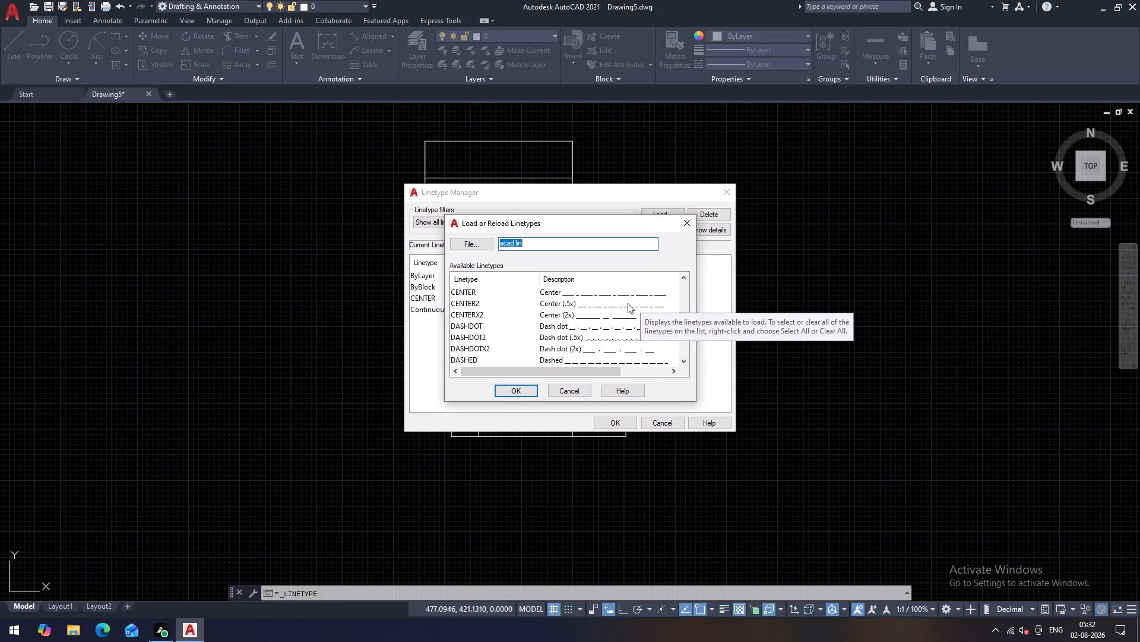
scroll(589, 328, down, 1)
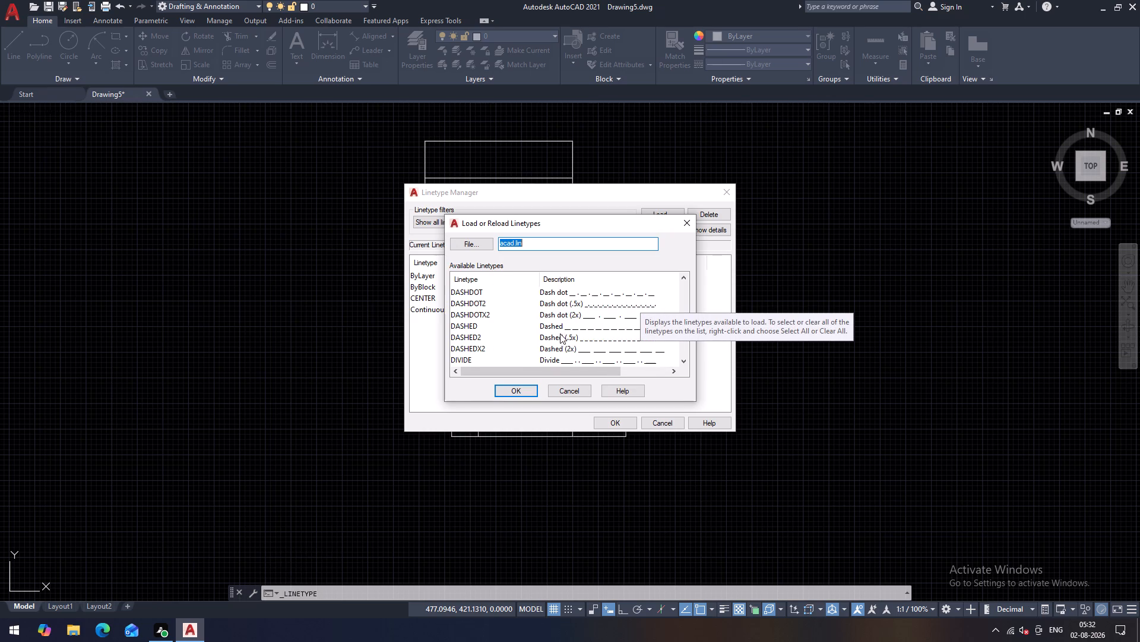
click(541, 324)
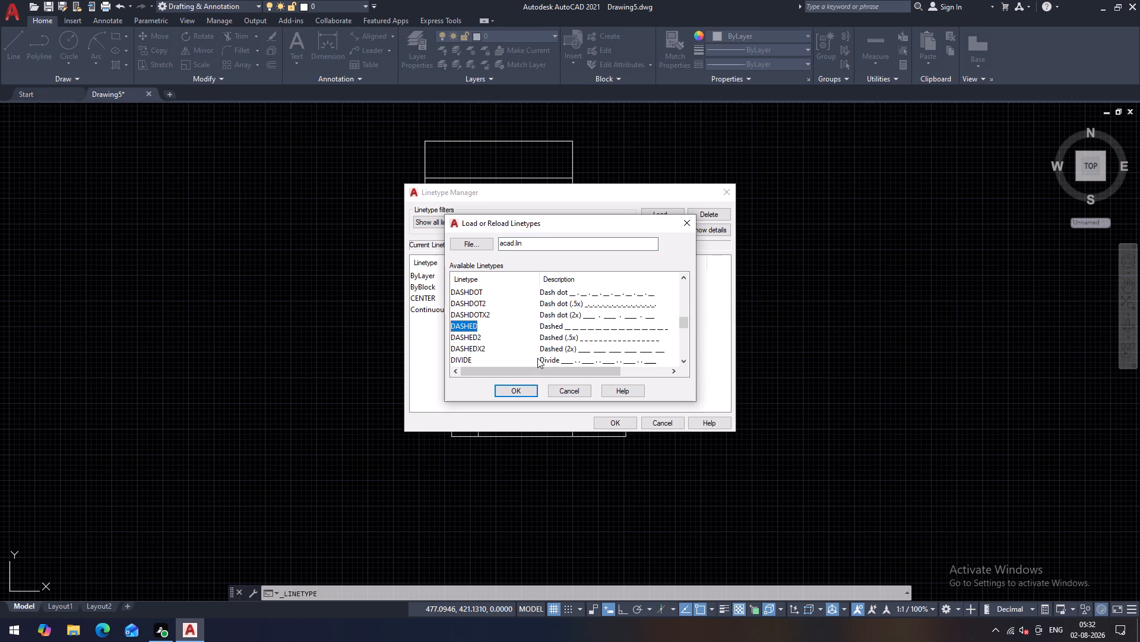
click(518, 392)
click(607, 424)
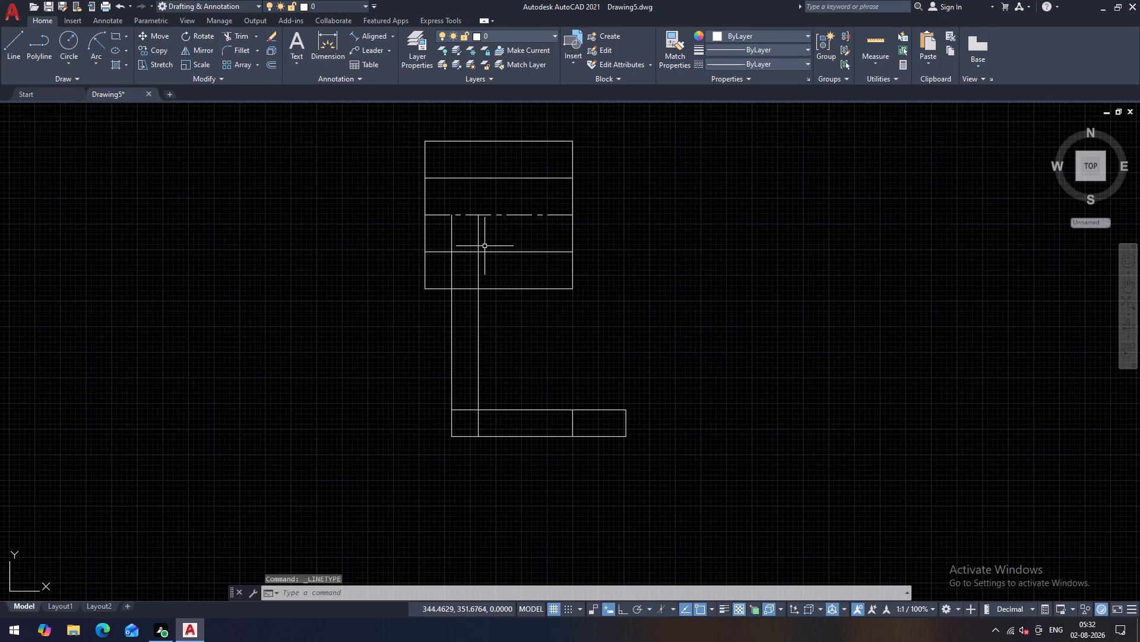
Give the inner horizontal line just below the centre line the DASHED linetype with a linetype scale of 5.
click(524, 251)
right_click(717, 214)
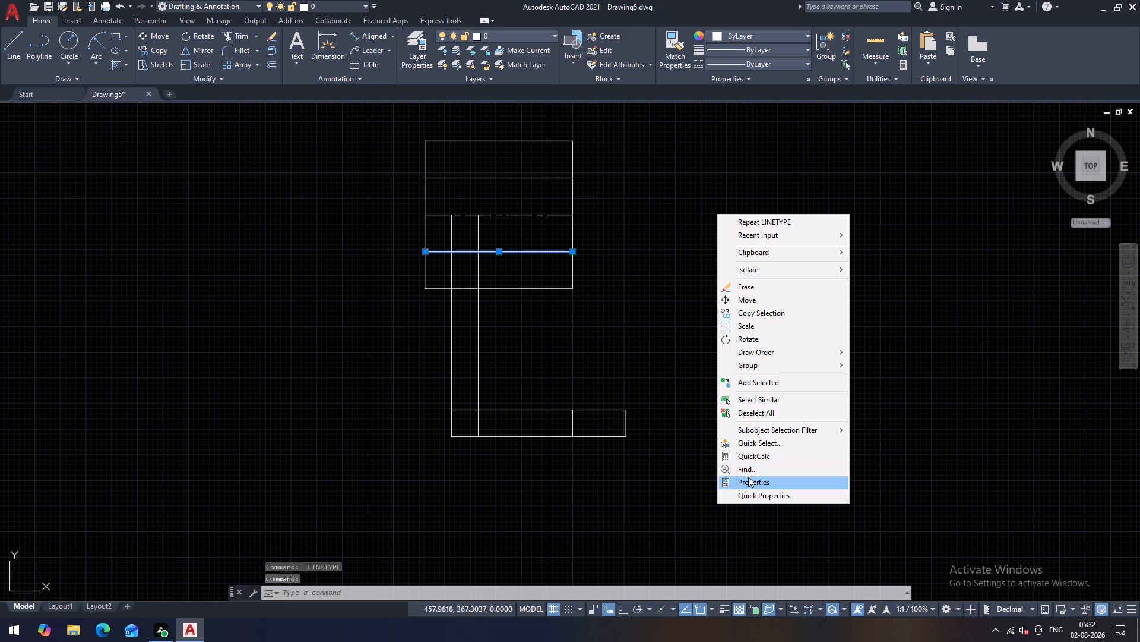
click(748, 477)
click(178, 90)
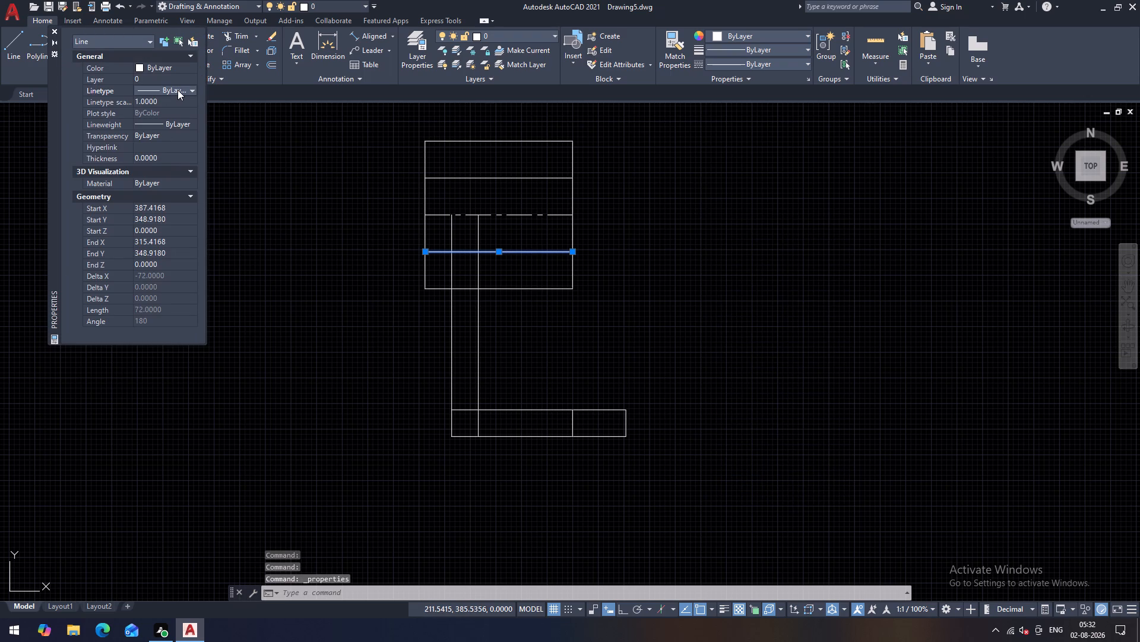
click(178, 90)
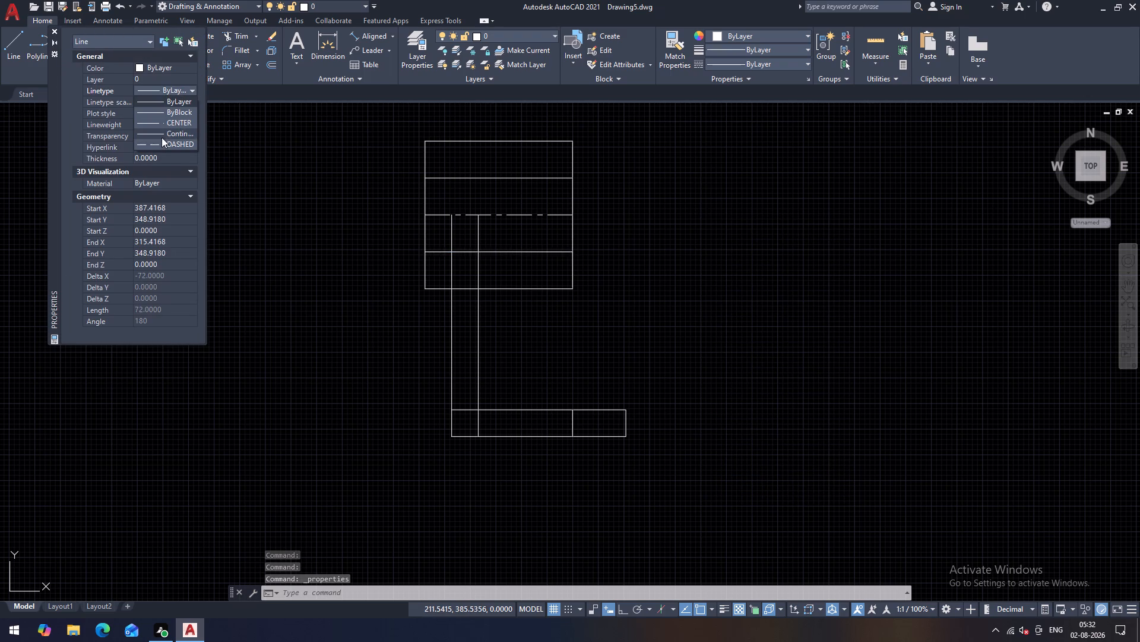
click(160, 142)
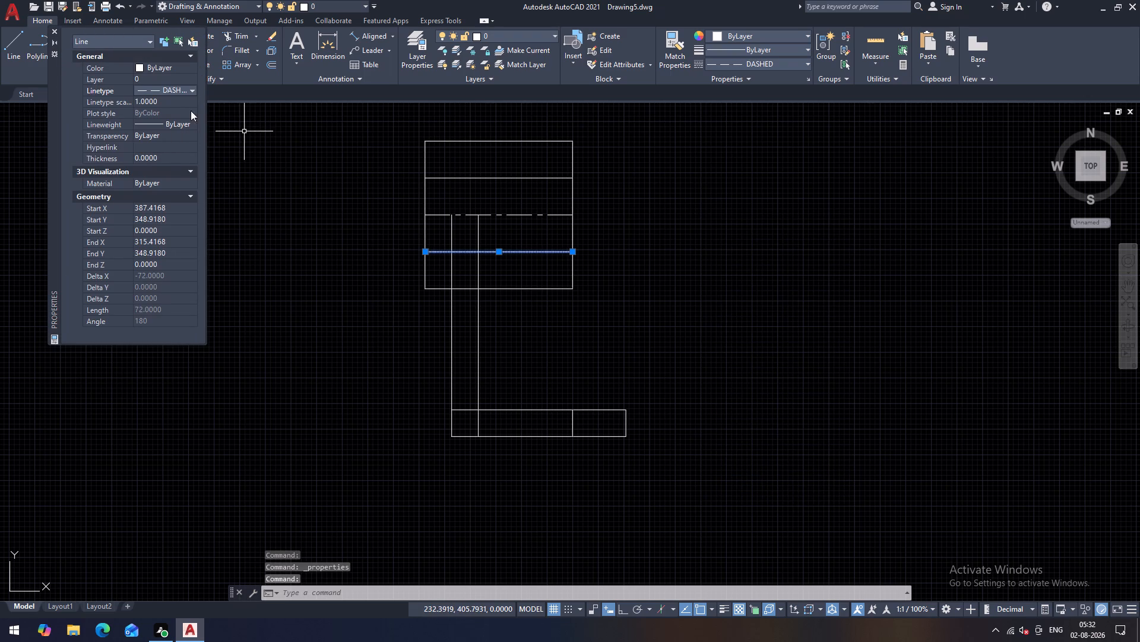
click(172, 103)
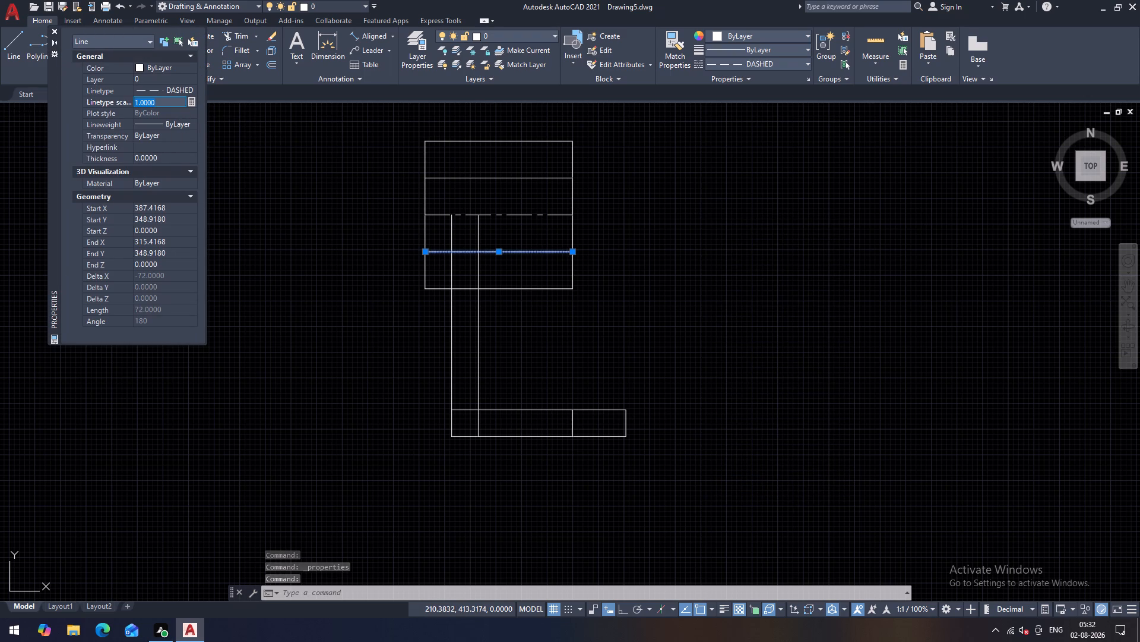
key(5)
key(Return)
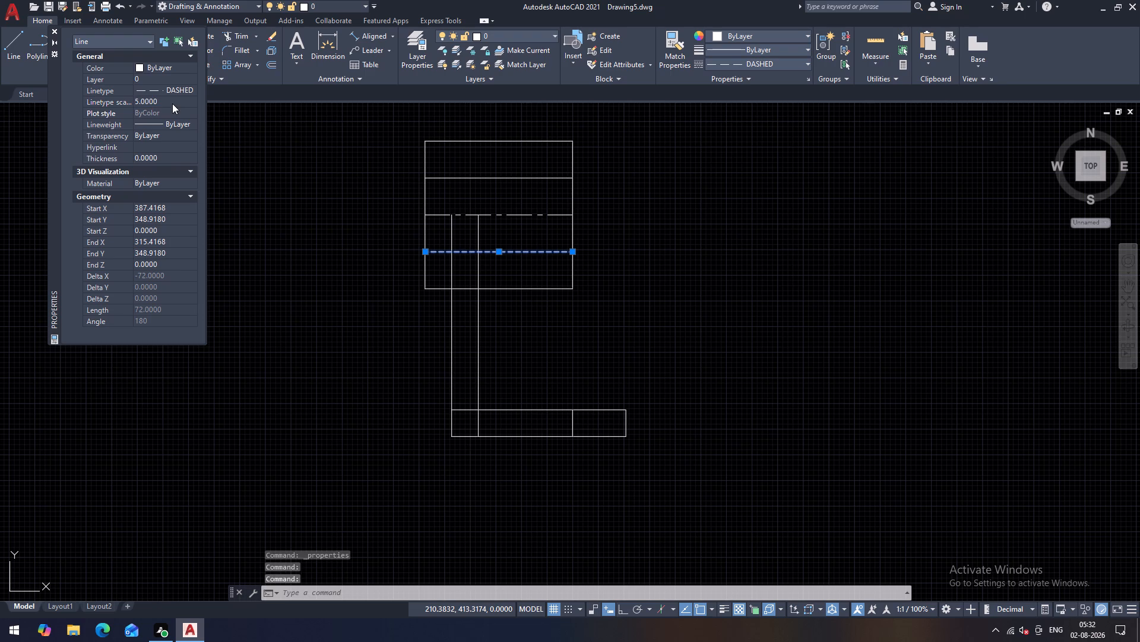
click(50, 31)
key(Escape)
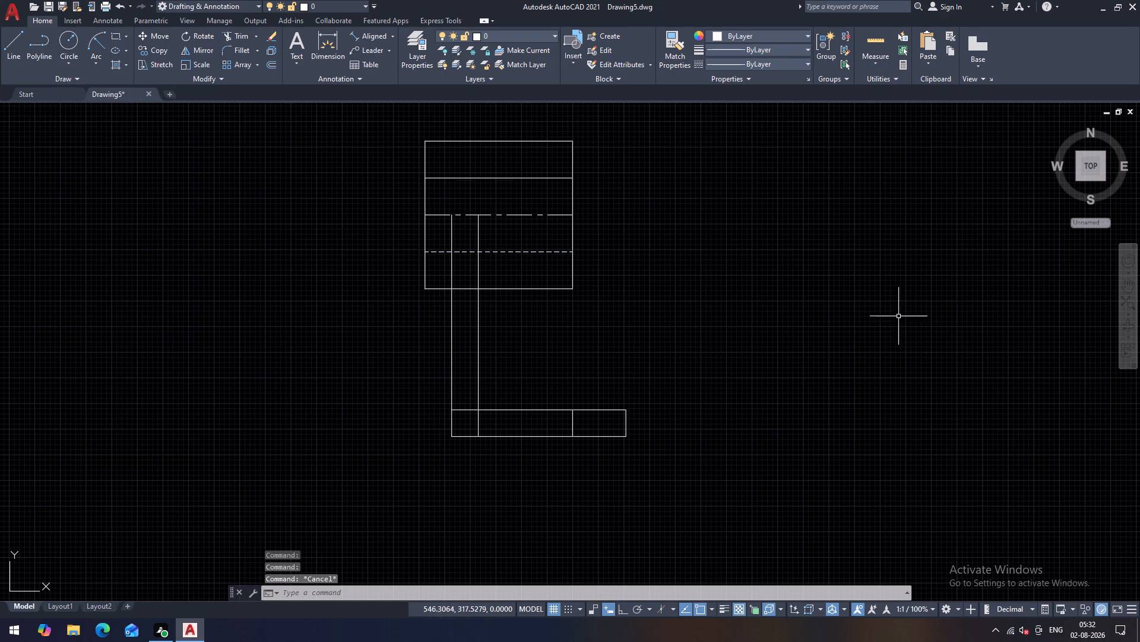
Match the dashed line's properties onto the inner horizontal line just above the centre line.
text(ma)
key(space)
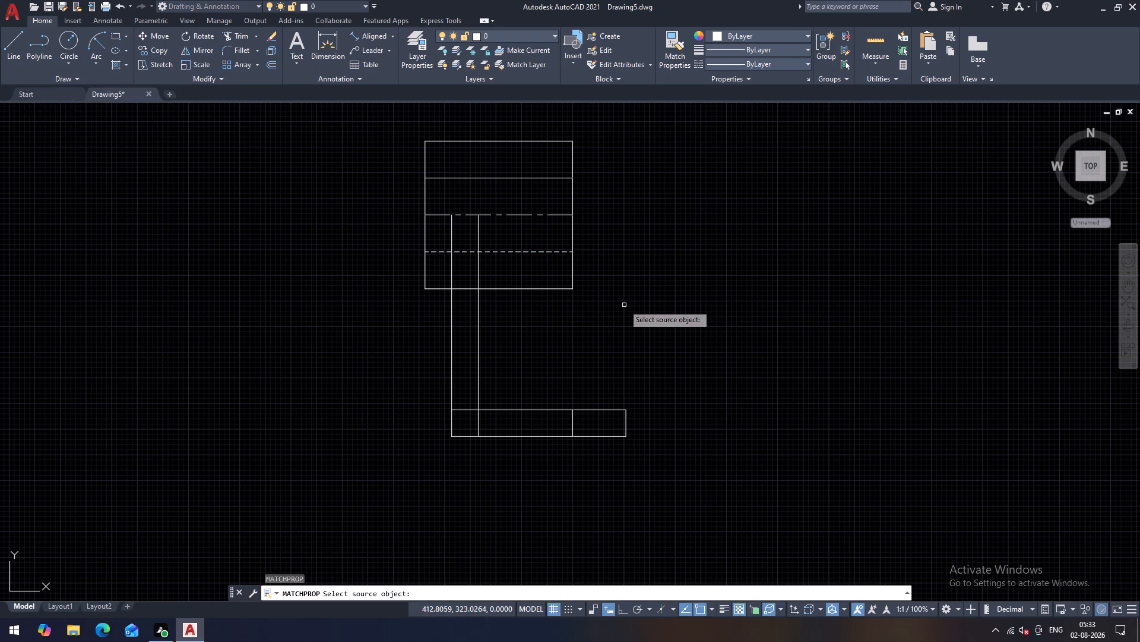
click(550, 251)
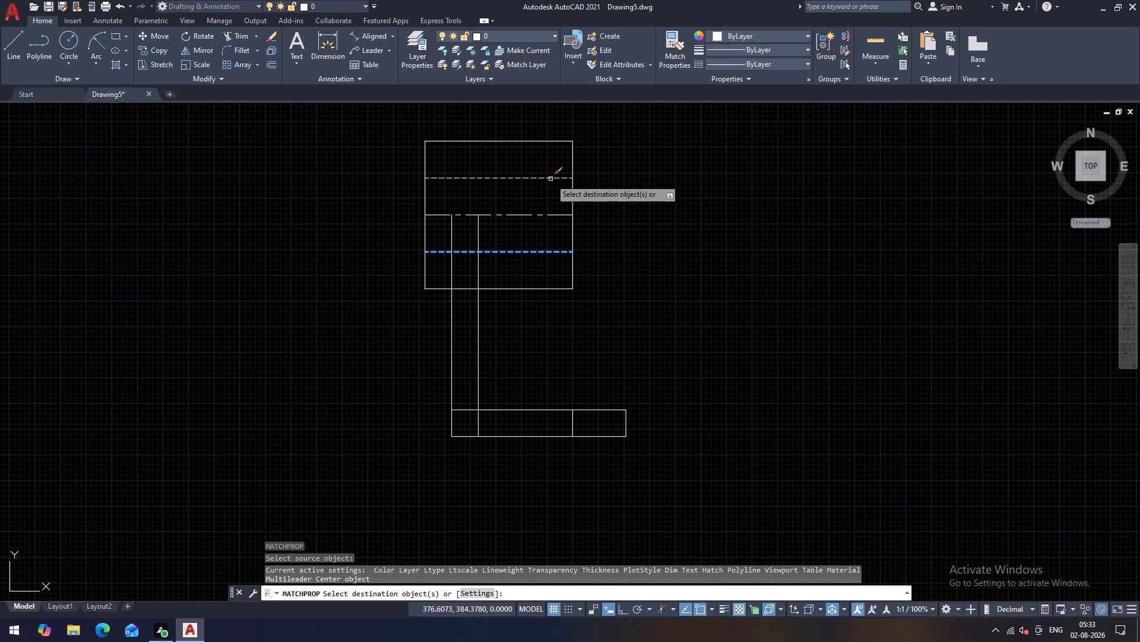
click(551, 179)
key(Escape)
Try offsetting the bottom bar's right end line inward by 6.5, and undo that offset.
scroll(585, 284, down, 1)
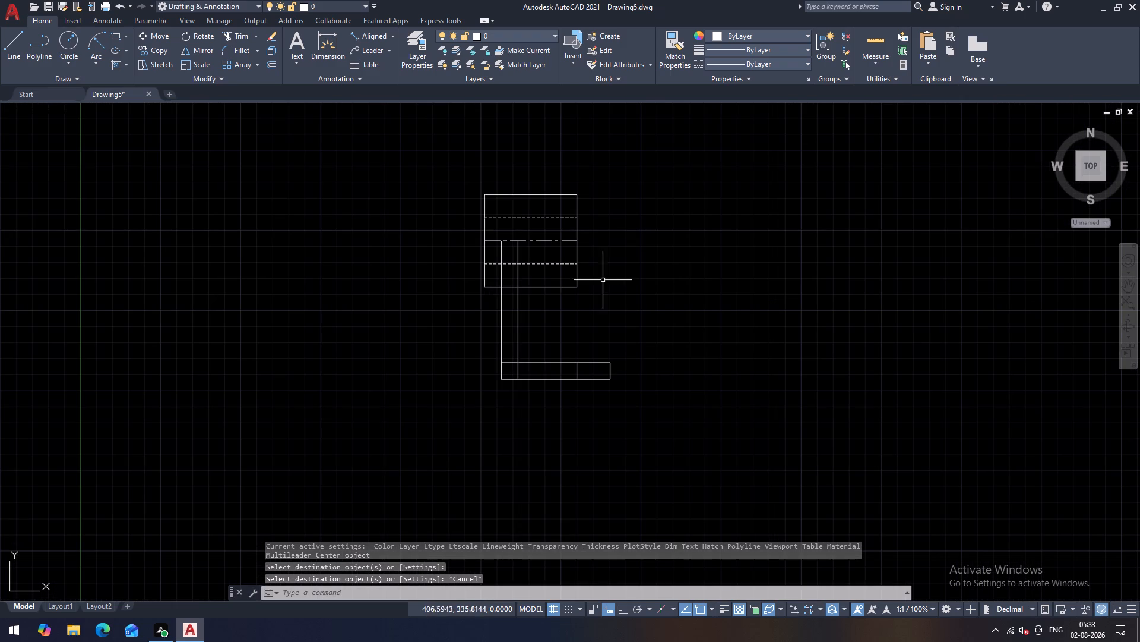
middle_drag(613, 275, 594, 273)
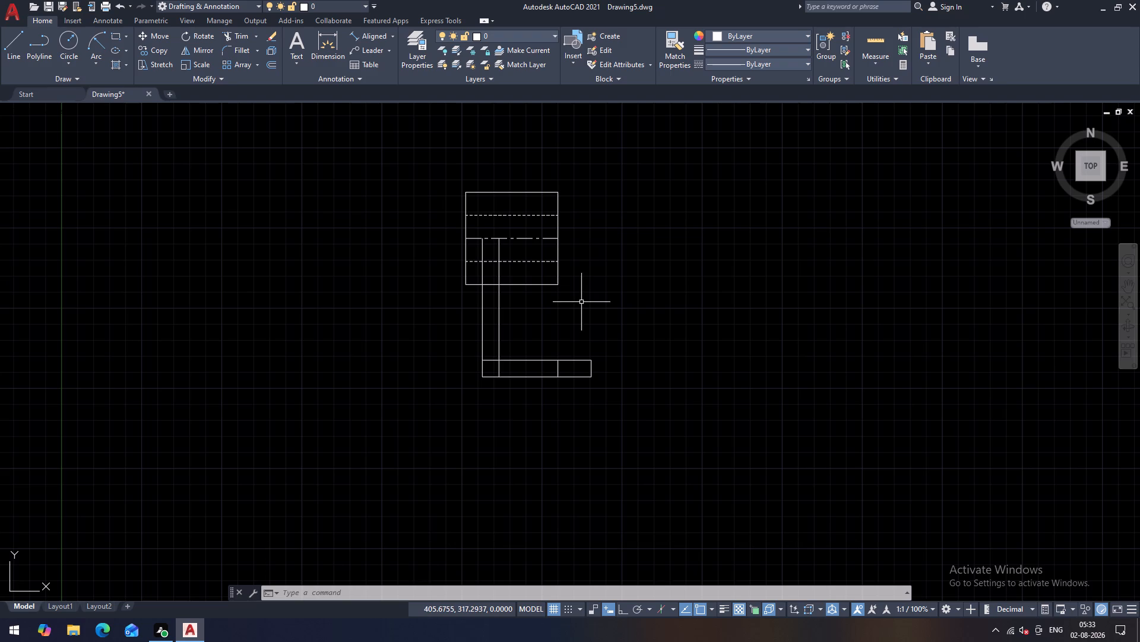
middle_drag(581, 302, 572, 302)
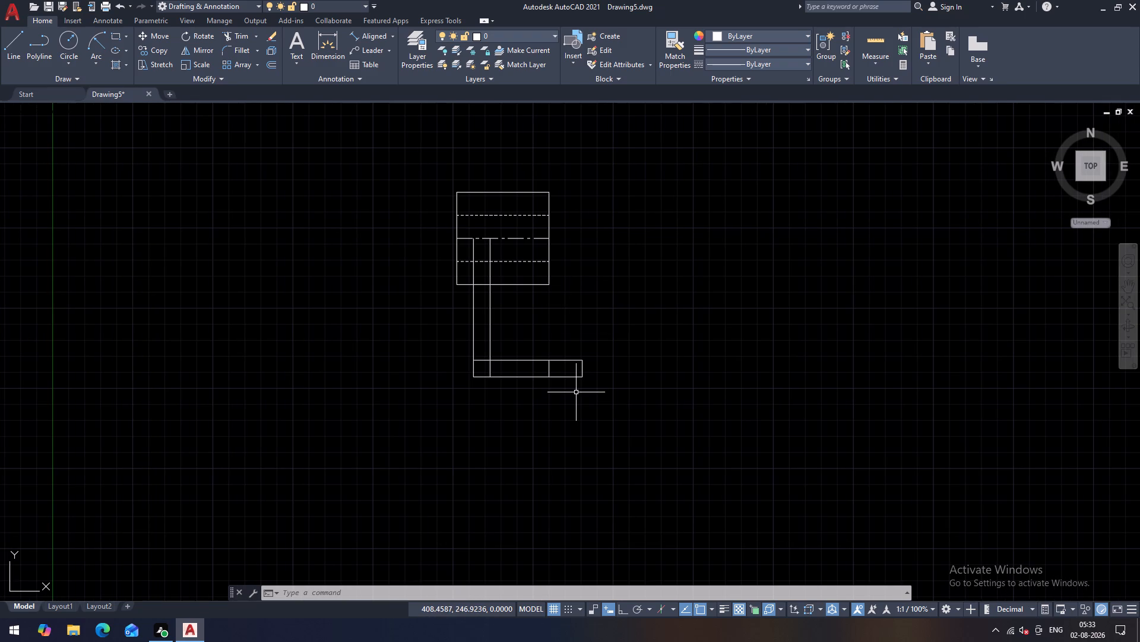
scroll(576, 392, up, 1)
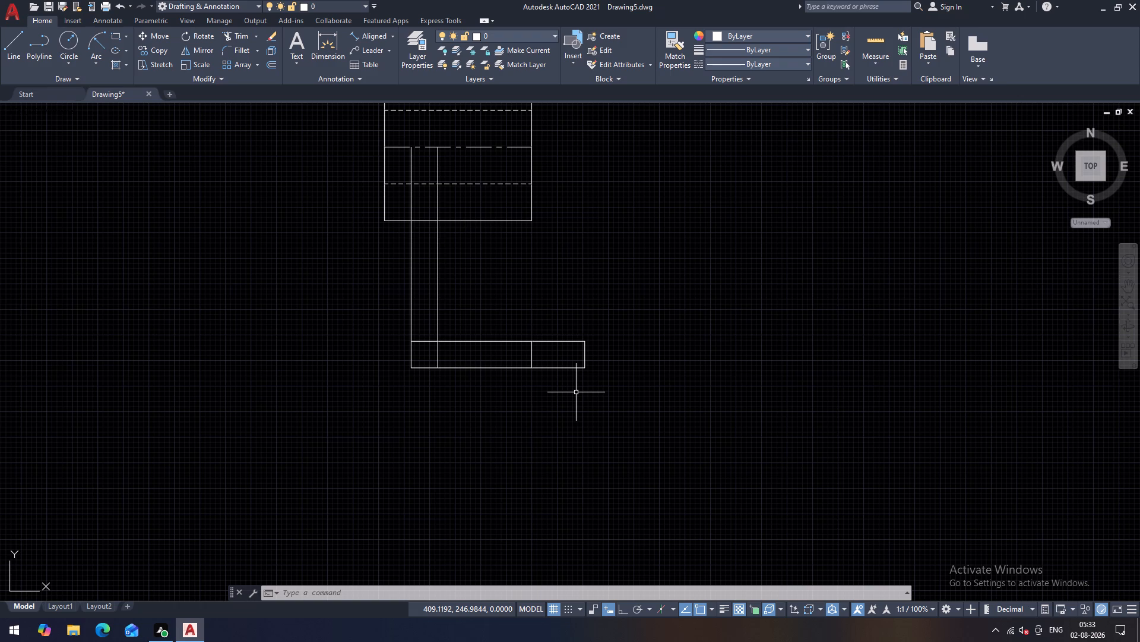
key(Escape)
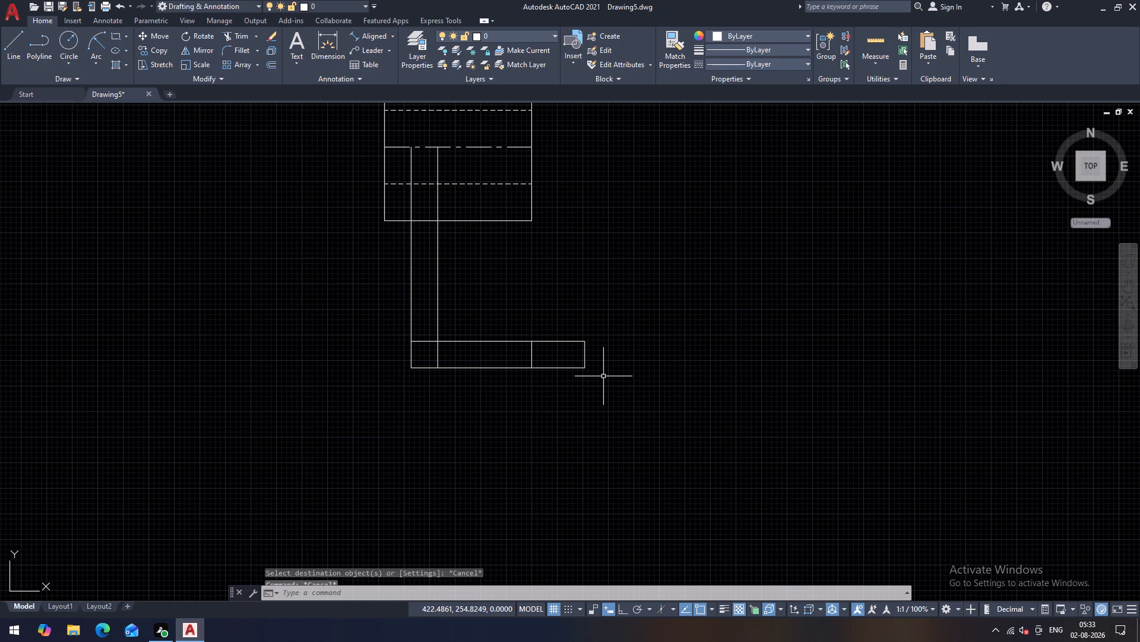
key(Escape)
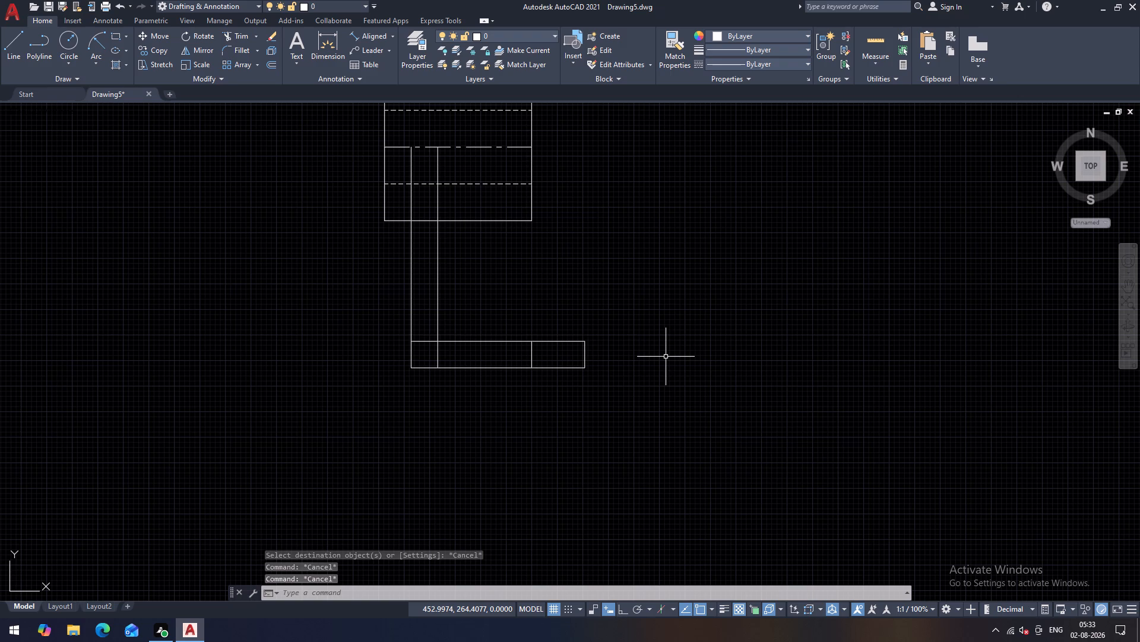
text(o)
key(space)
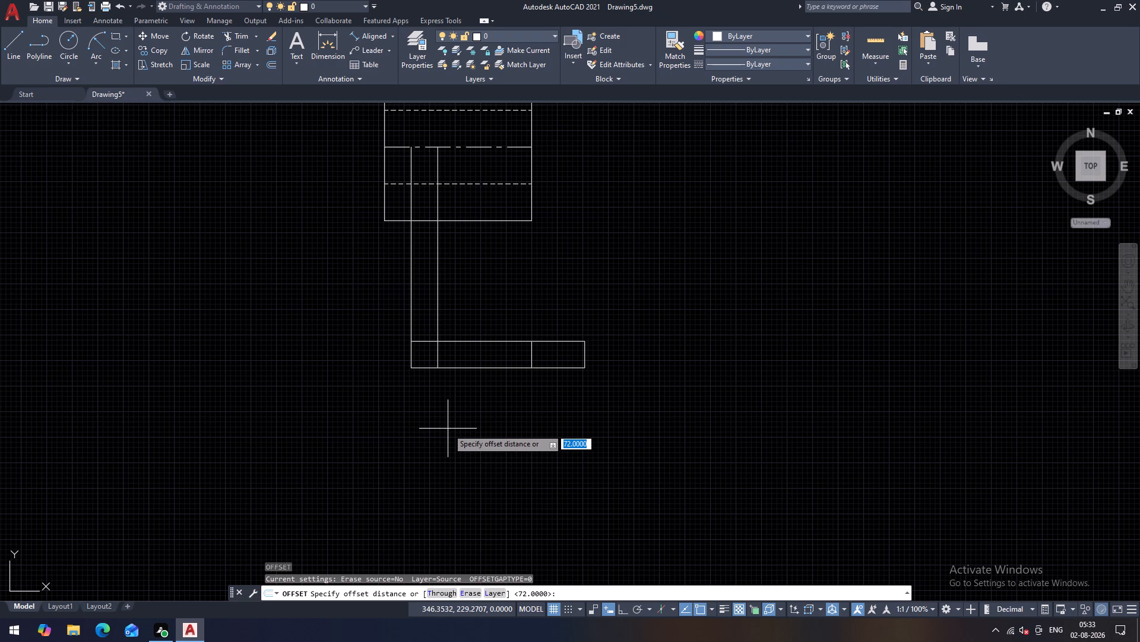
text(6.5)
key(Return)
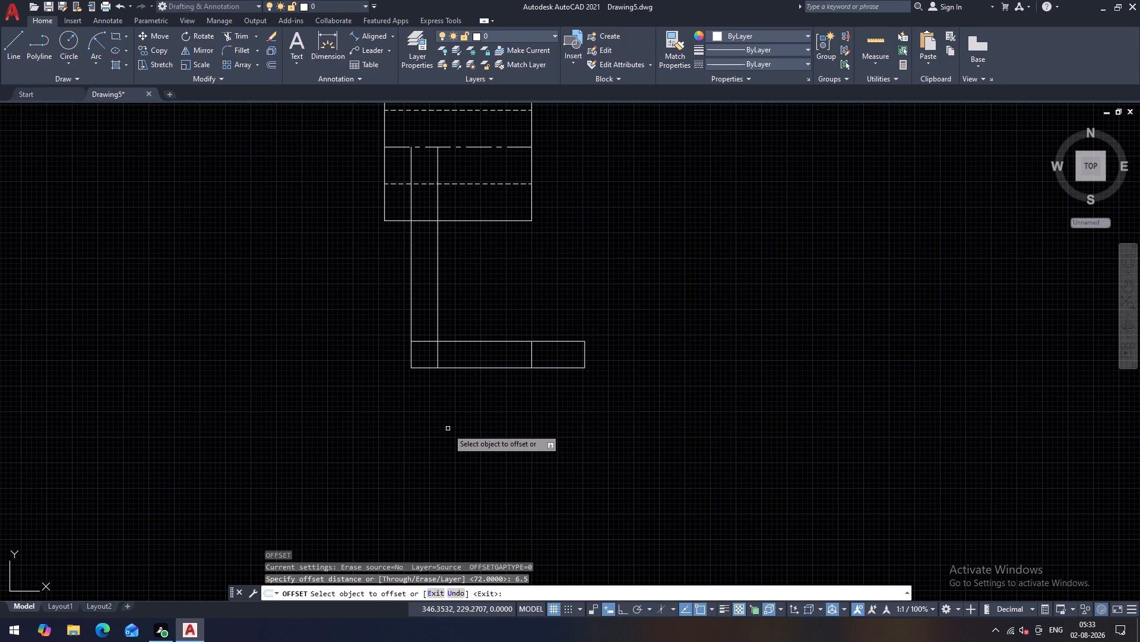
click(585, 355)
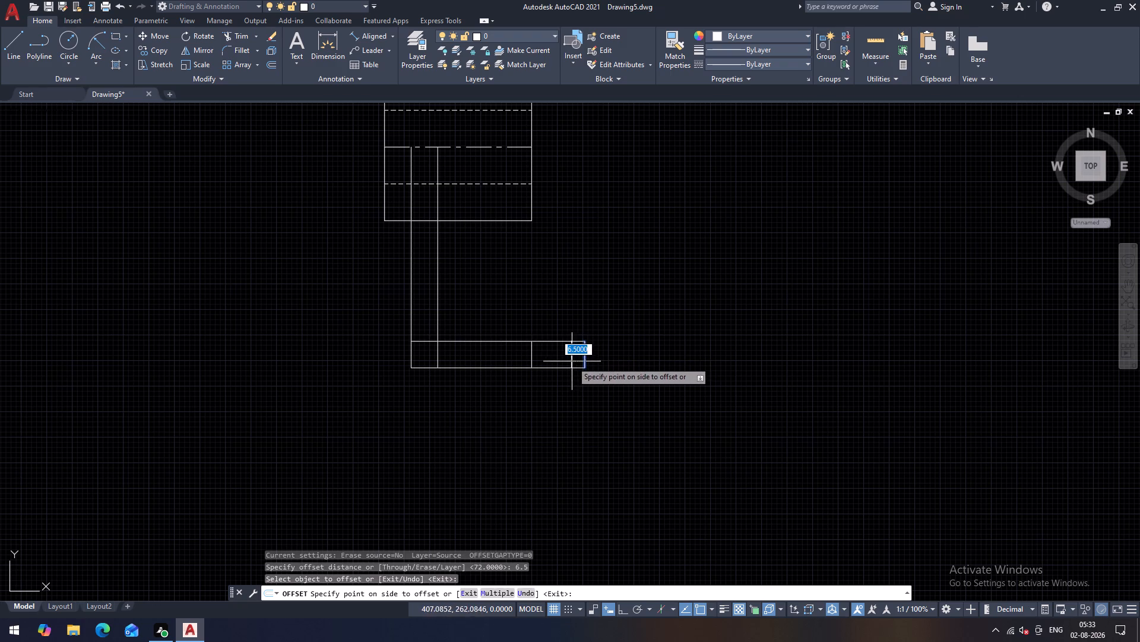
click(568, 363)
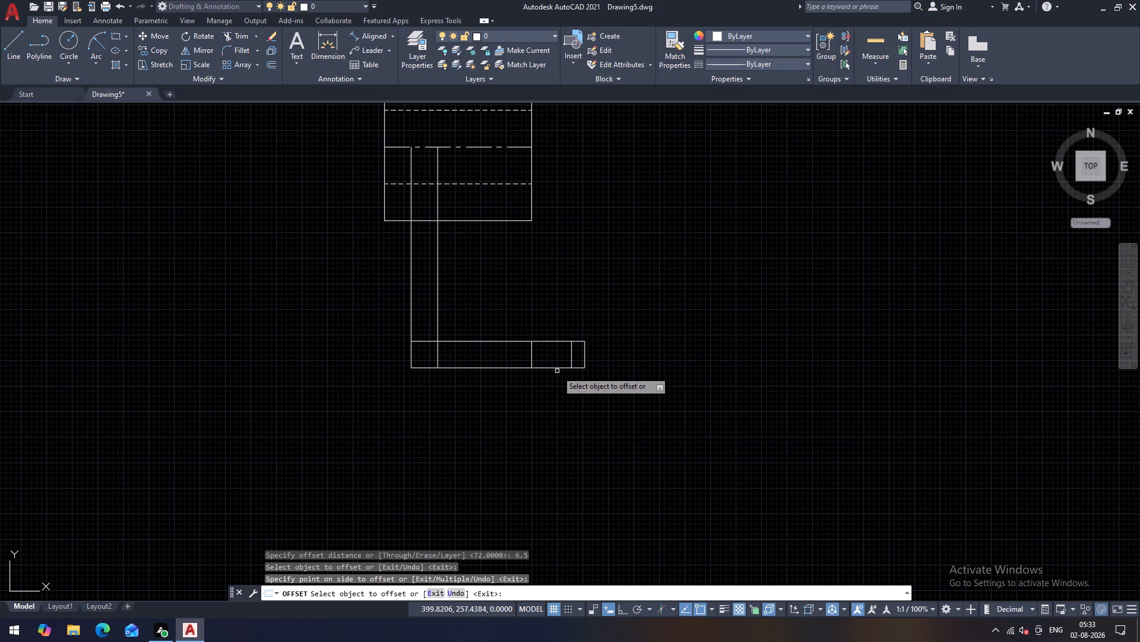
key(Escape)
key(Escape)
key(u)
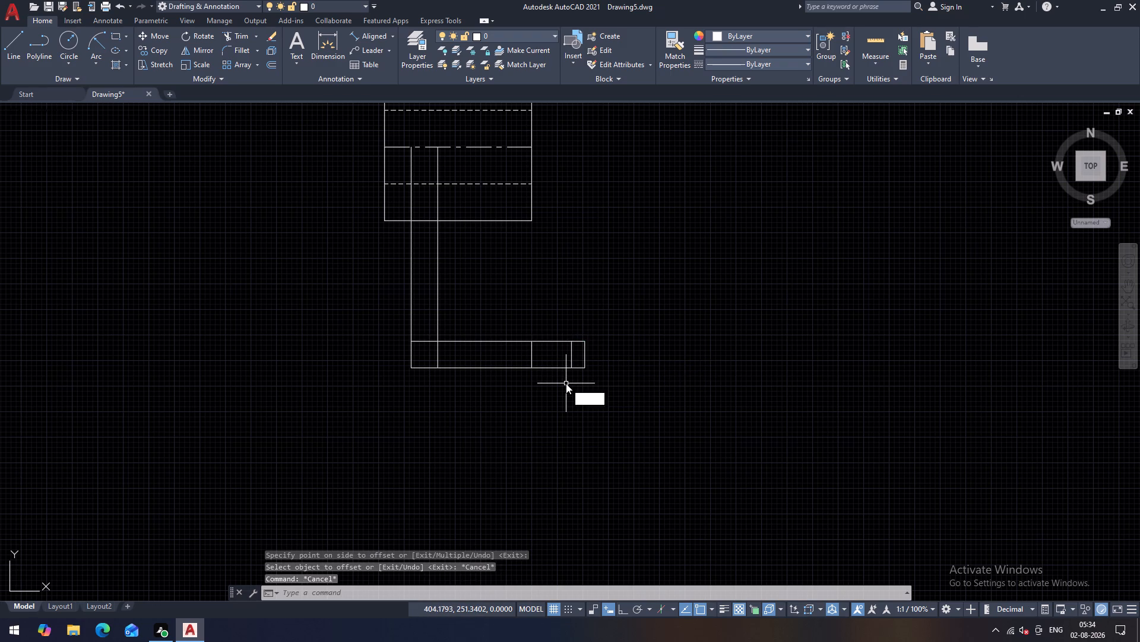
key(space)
Offset the bottom bar's right end line inward by 13.
text(o)
key(space)
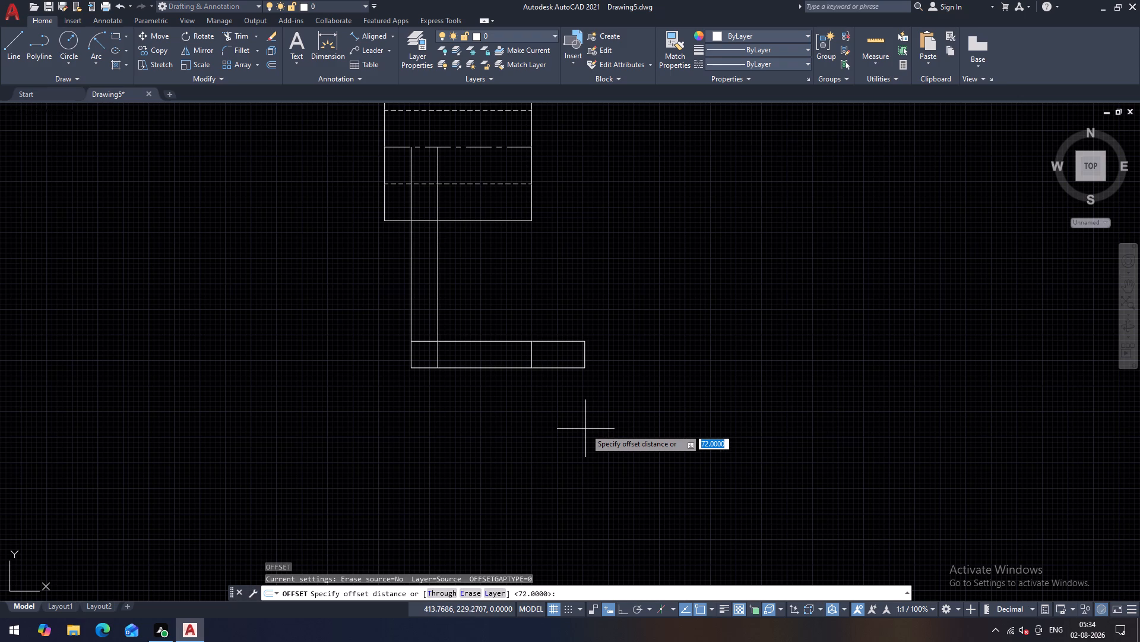
text(13)
key(Return)
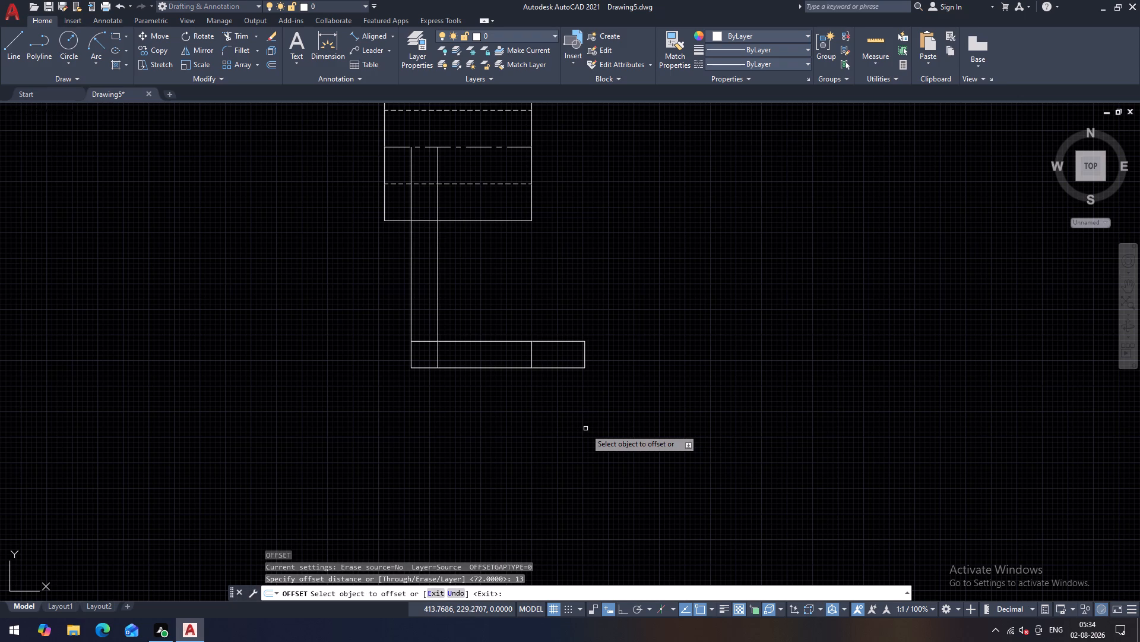
click(584, 360)
click(564, 368)
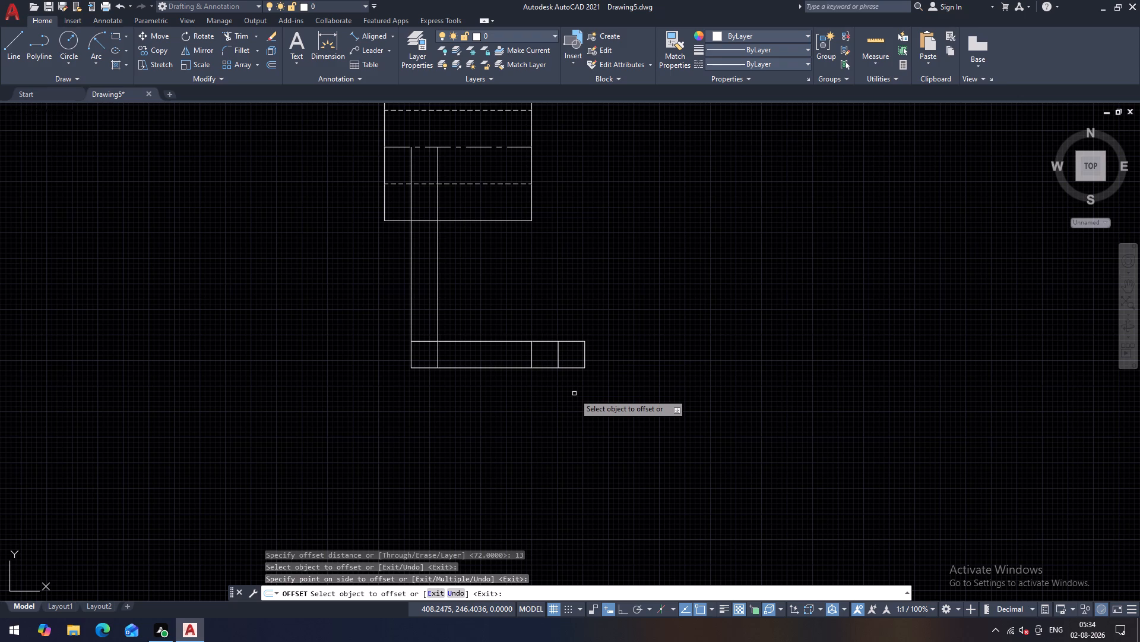
Offset the new vertical line near the bottom bar's right end by 6.5 to both sides.
click(557, 360)
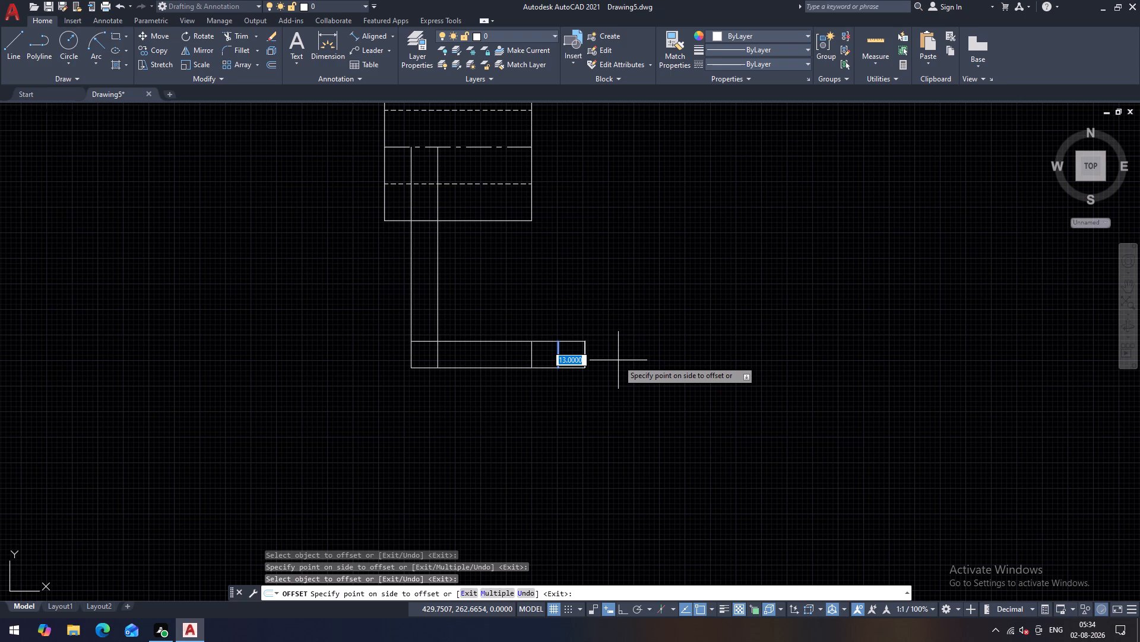
text(6.5)
key(Return)
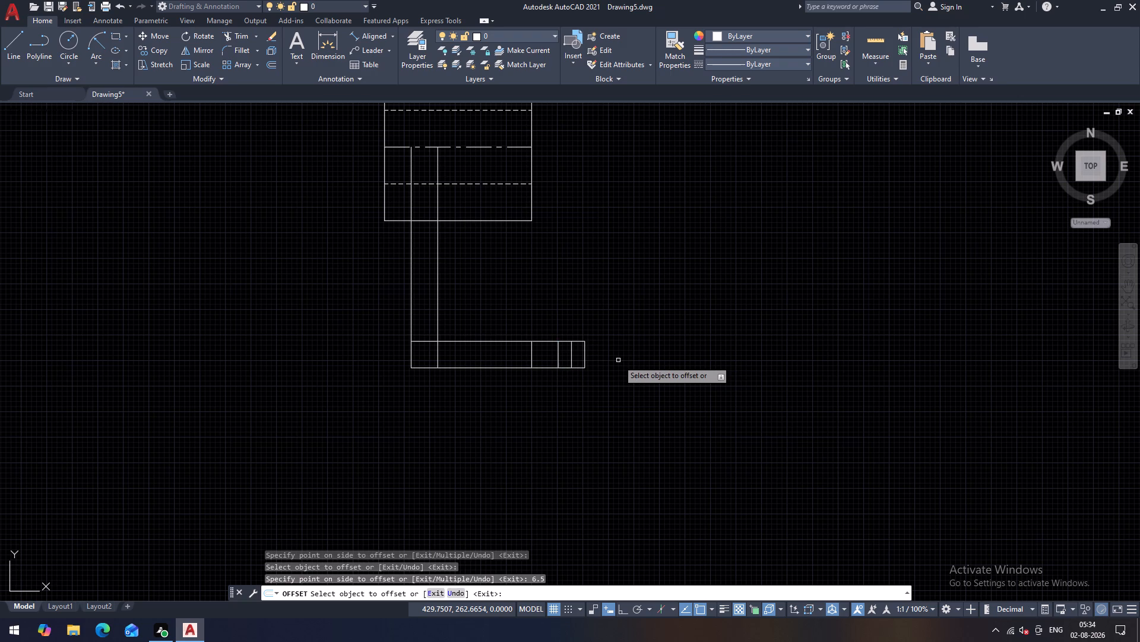
click(557, 361)
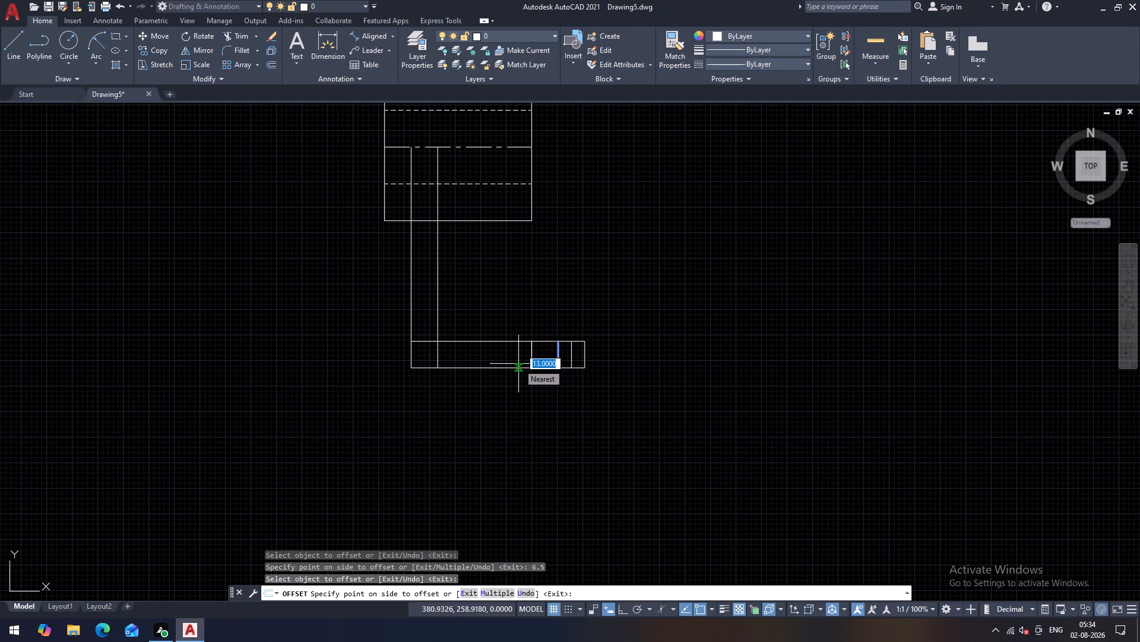
text(6.5)
key(Return)
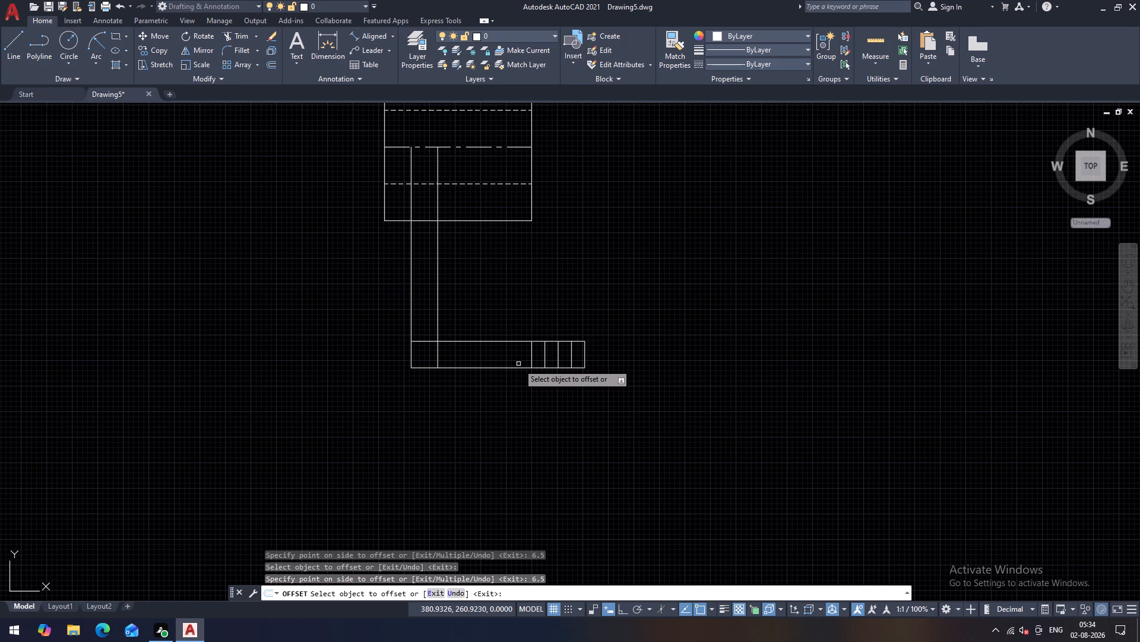
key(Escape)
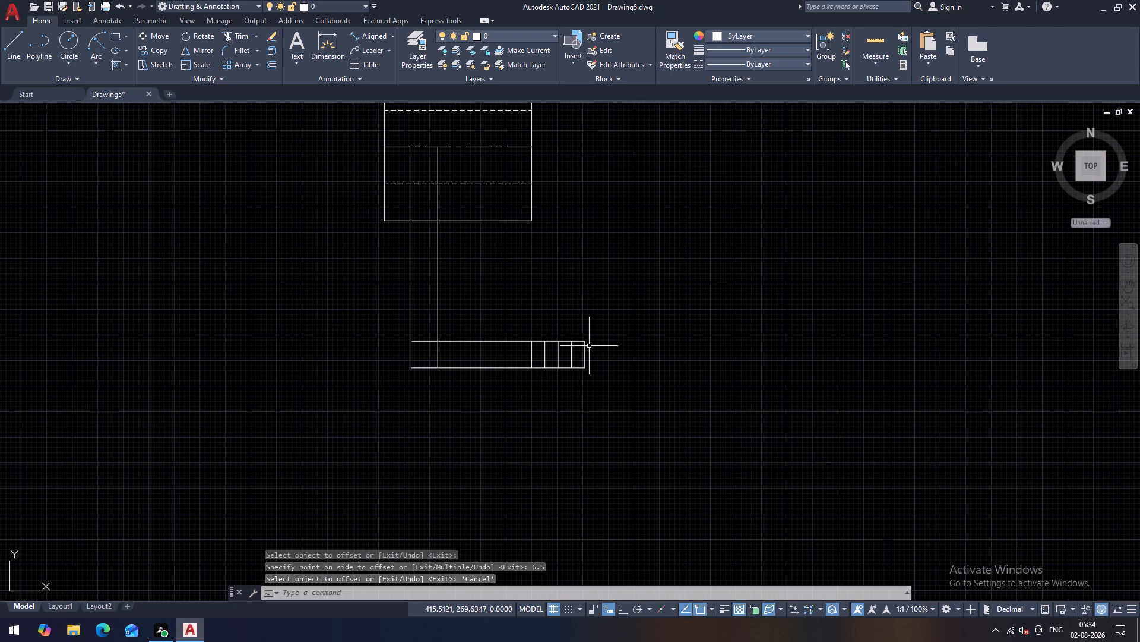
Match the lower dashed line's properties onto the two vertical lines flanking the middle line at the bottom bar's right end.
middle_drag(581, 374, 585, 359)
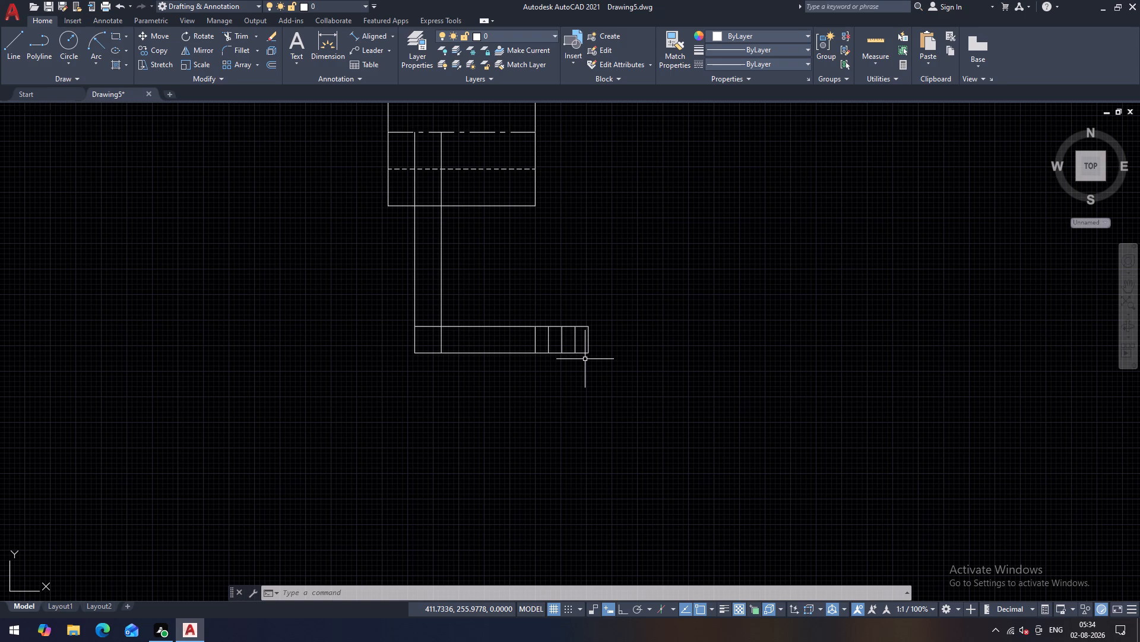
scroll(518, 427, down, 1)
scroll(493, 354, up, 1)
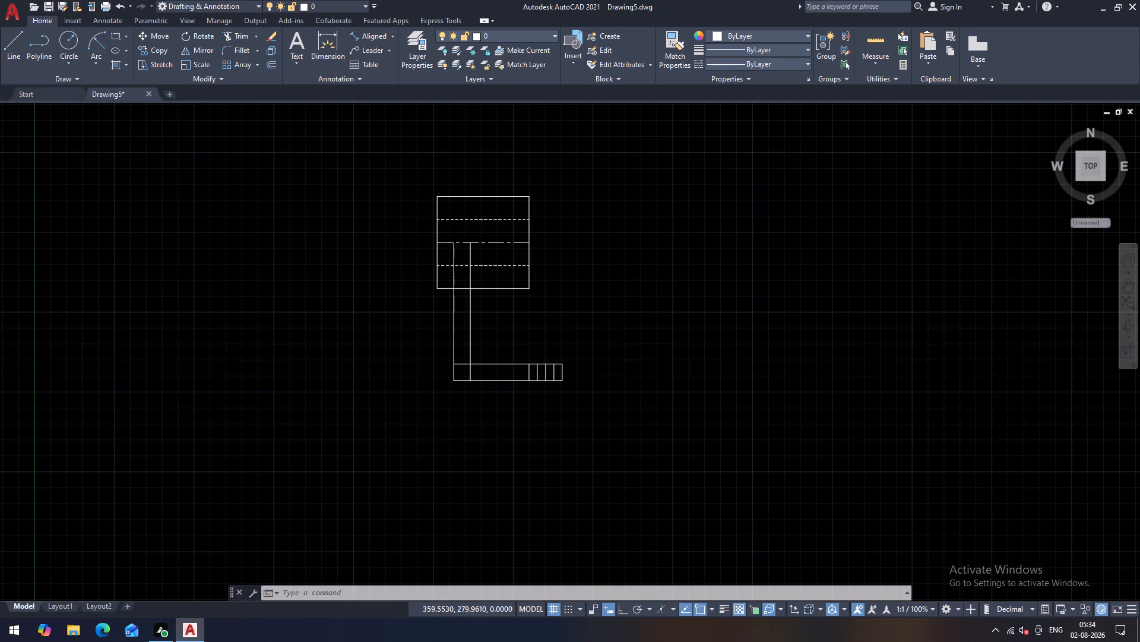
text(ma)
key(space)
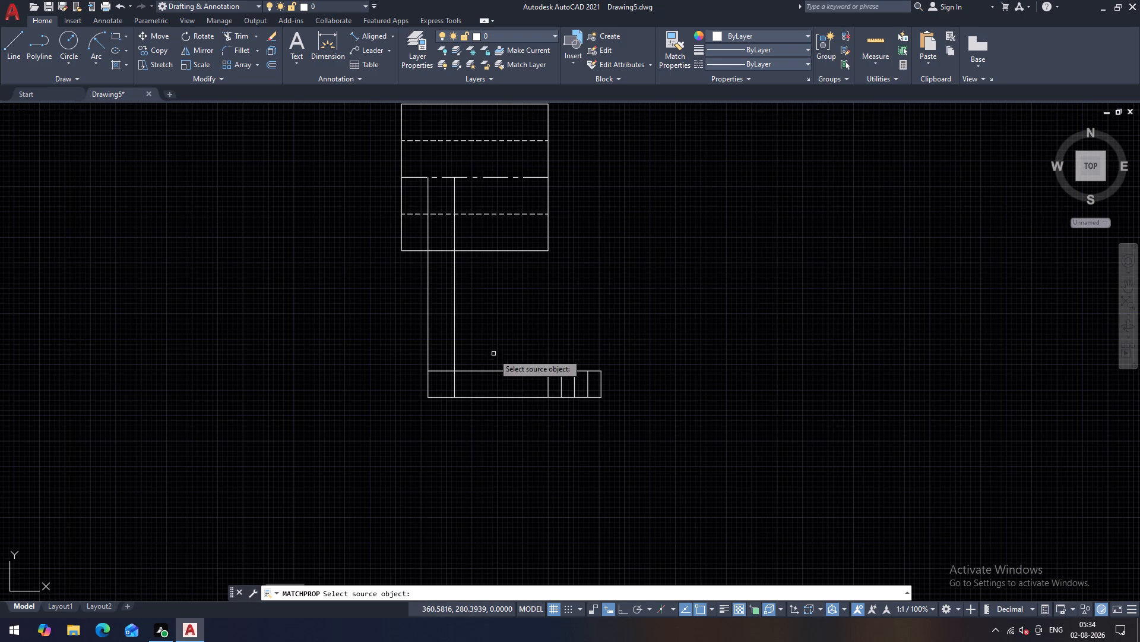
click(492, 214)
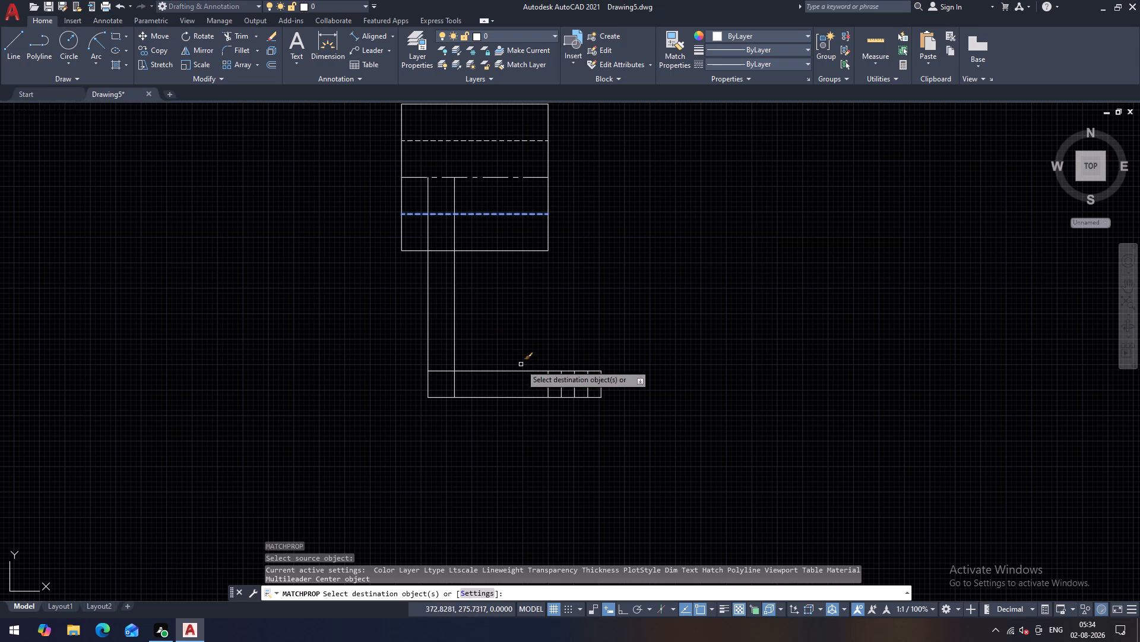
click(562, 385)
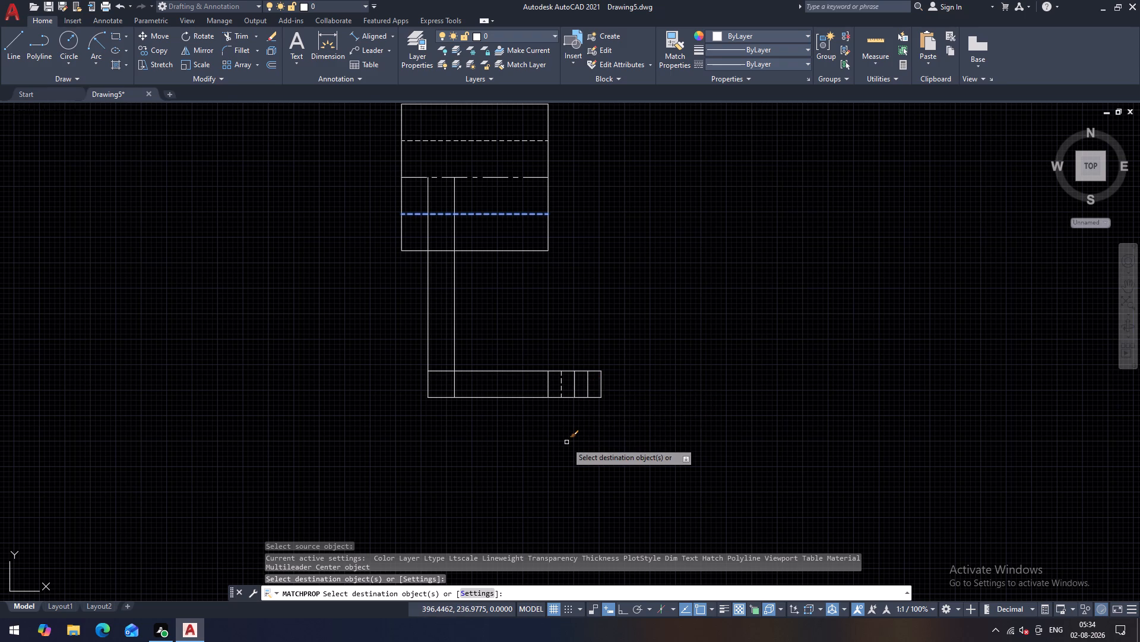
click(589, 378)
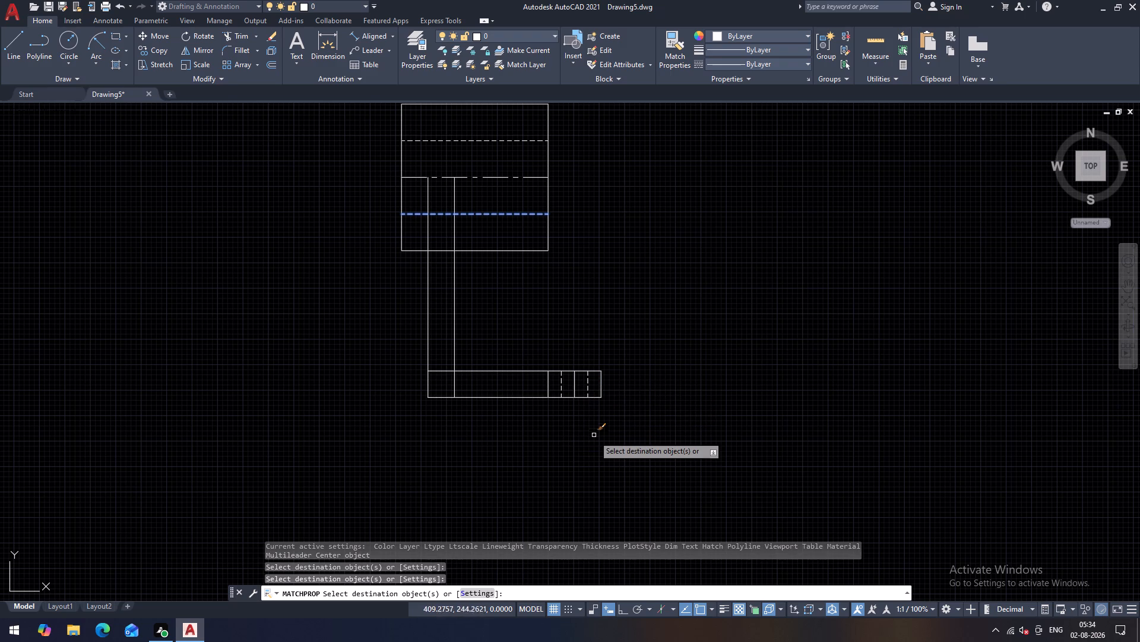
key(Escape)
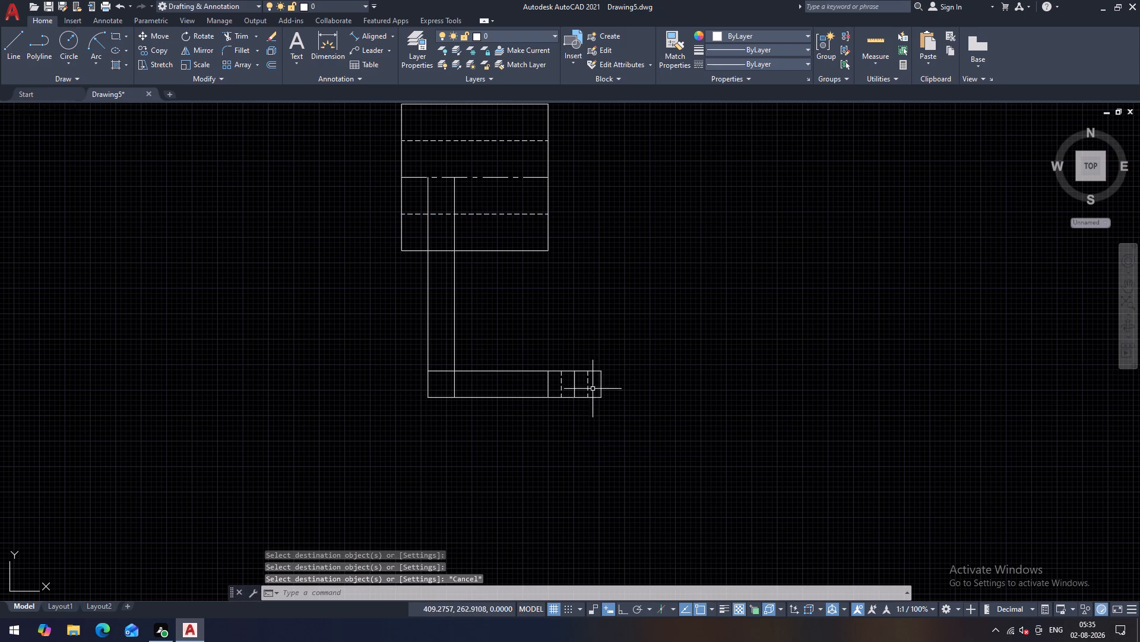
Add an aligned dimension below the bottom bar's right section, from the vertical division line to the right end.
scroll(591, 372, up, 1)
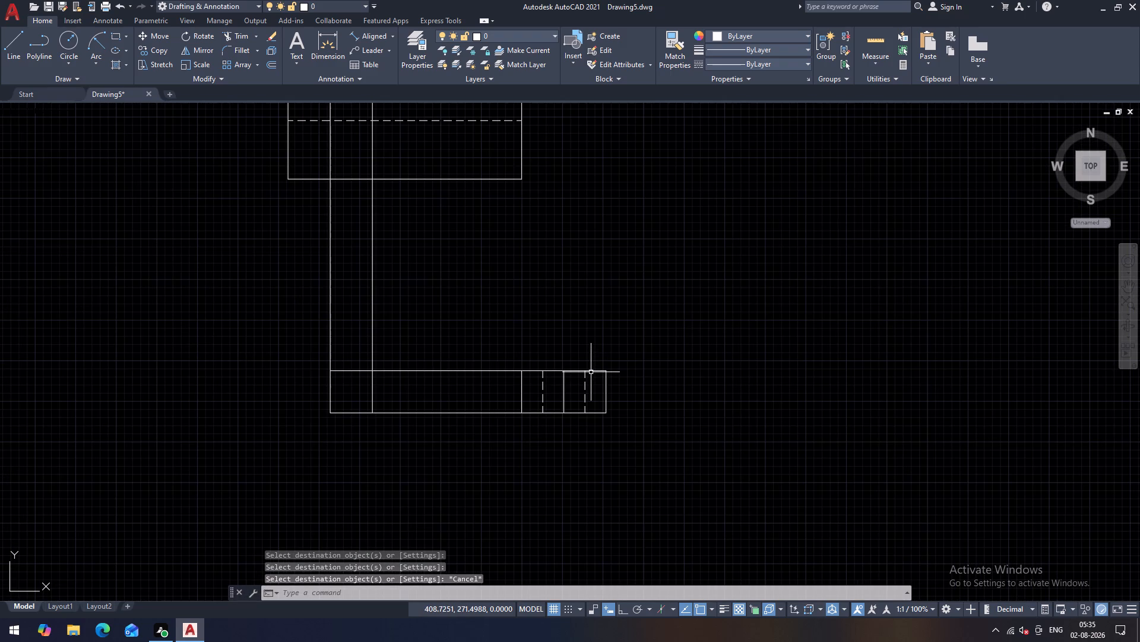
click(522, 392)
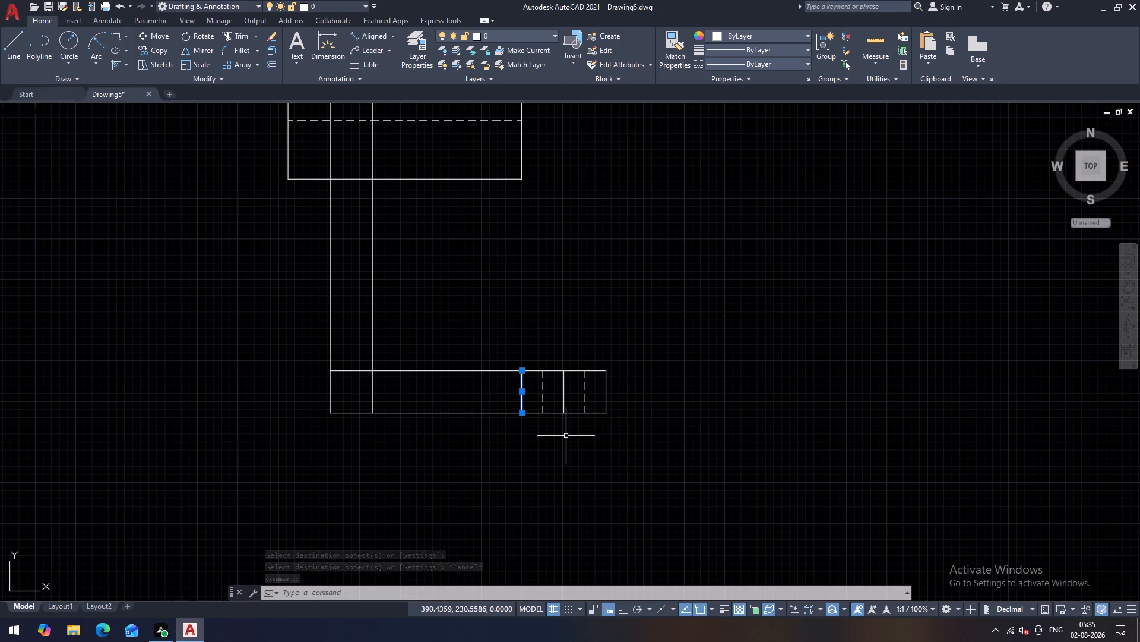
key(Escape)
click(372, 36)
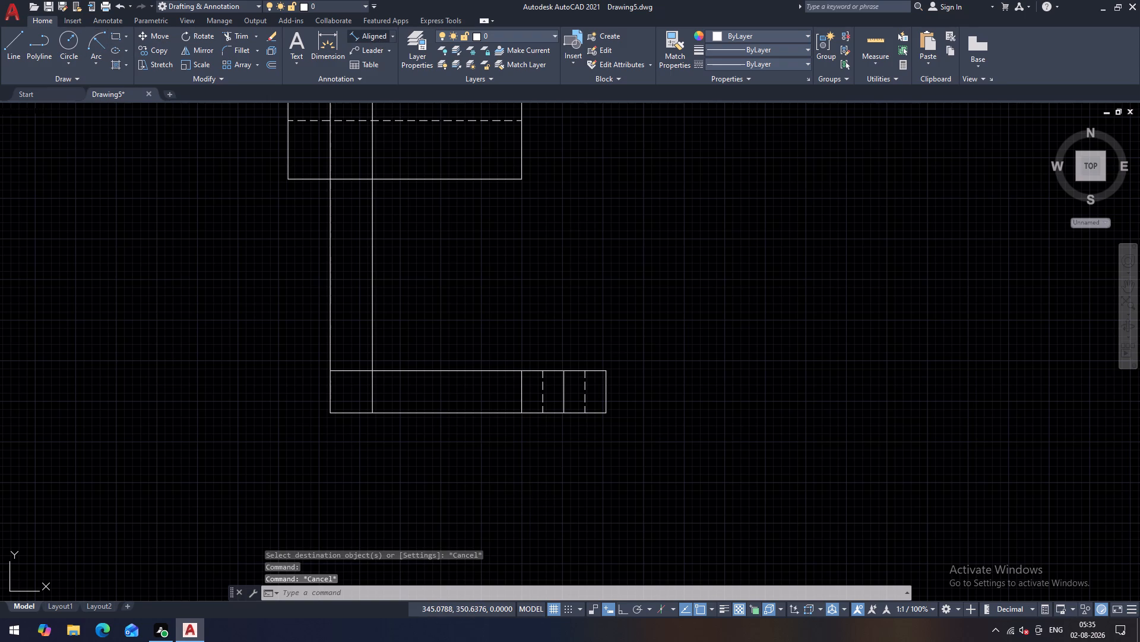
click(524, 414)
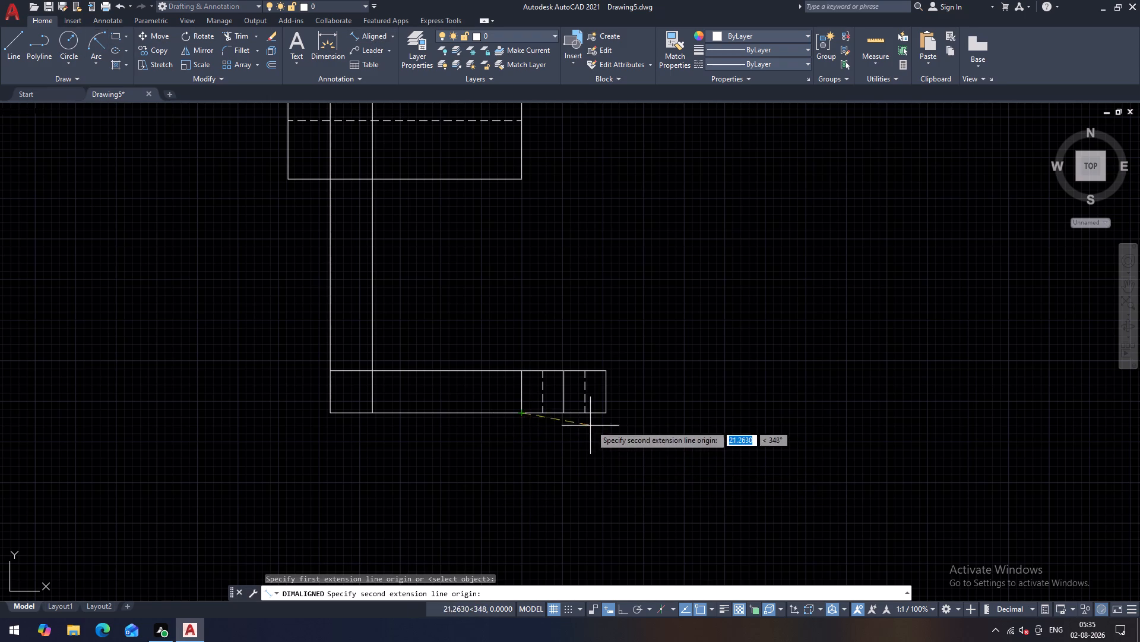
click(611, 412)
click(603, 443)
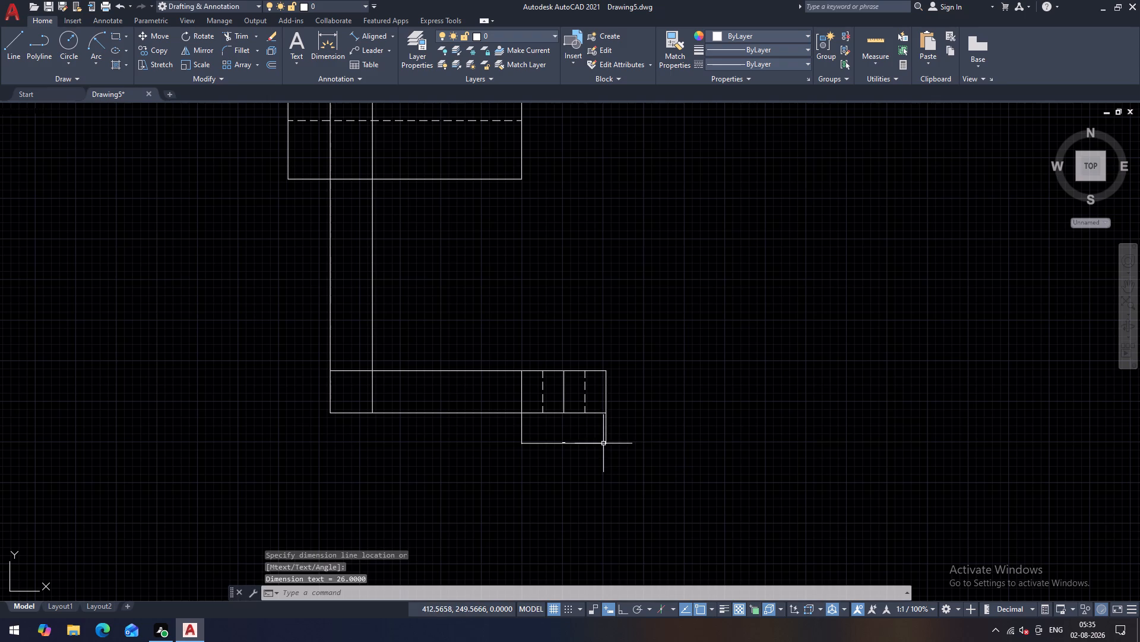
key(Escape)
Modify the Standard dimension style with an arrow size of 3 and a text height of 5.
text(d)
key(space)
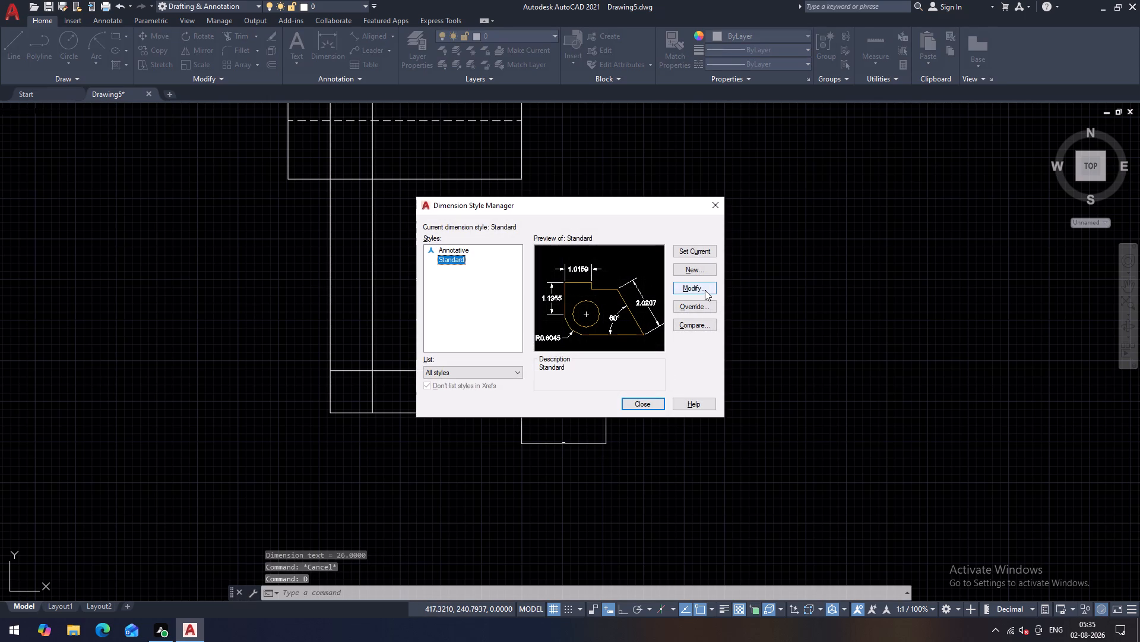
click(705, 290)
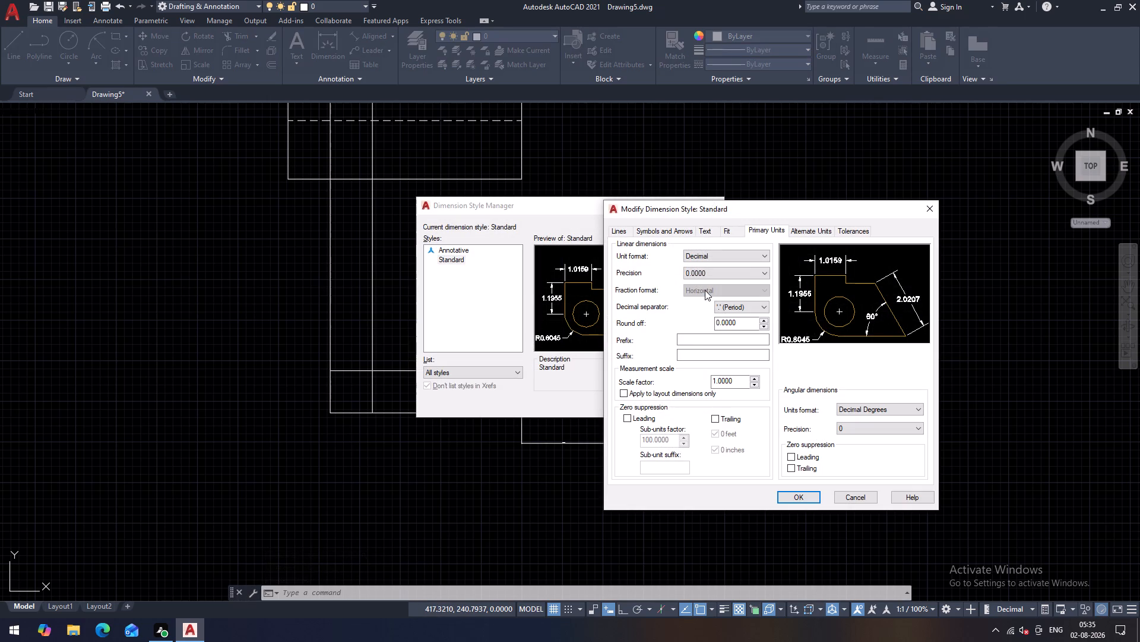
click(661, 234)
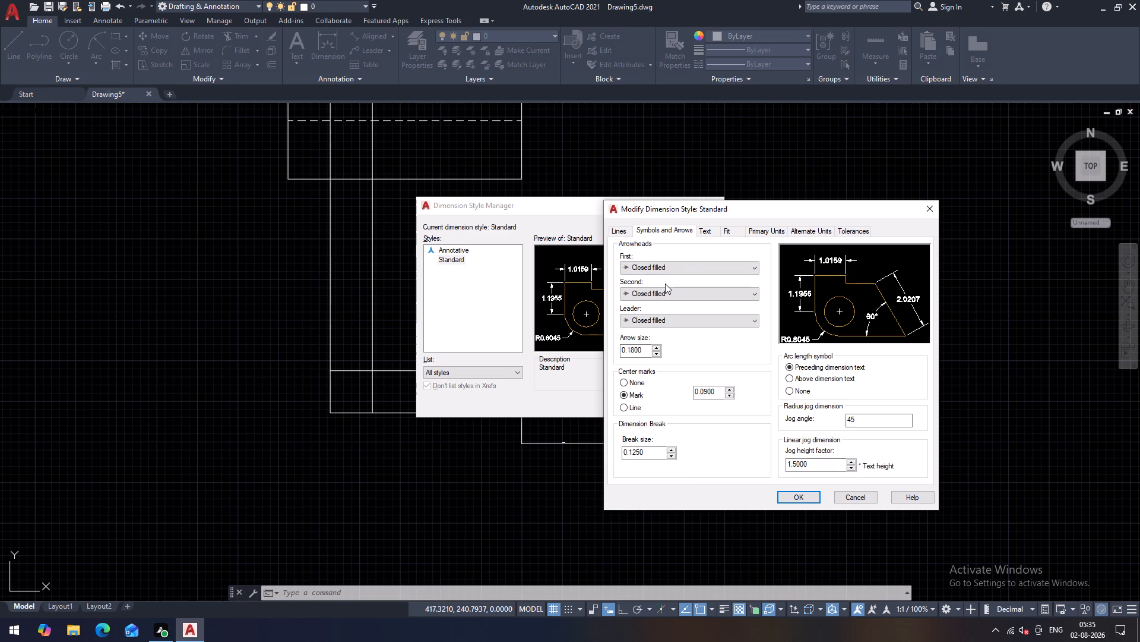
double_click(650, 355)
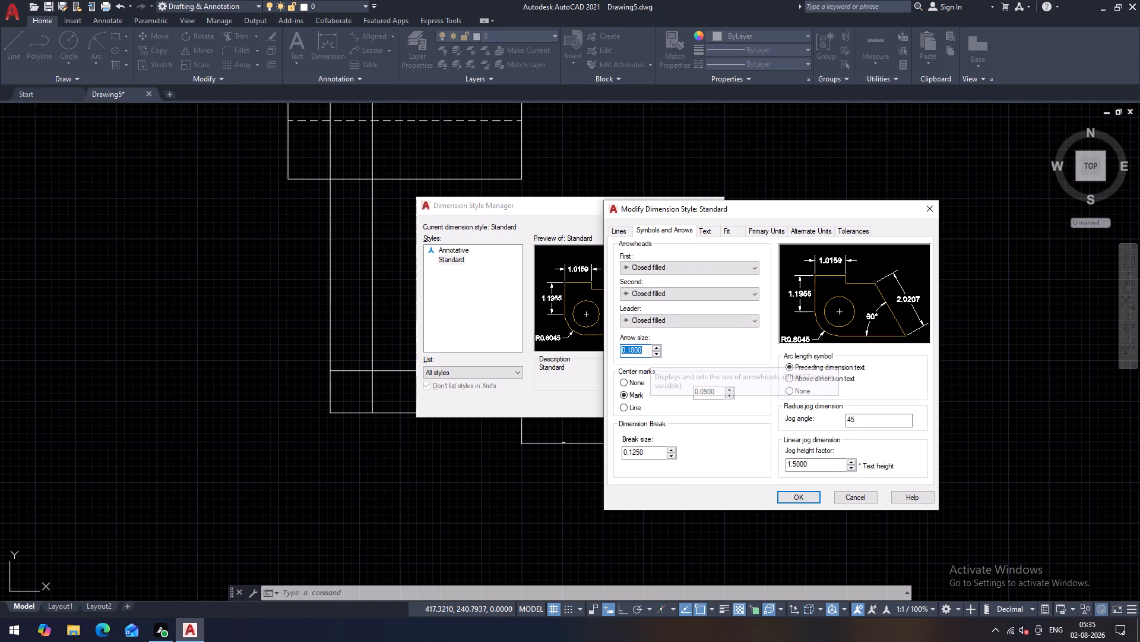
key(3)
key(Return)
click(715, 229)
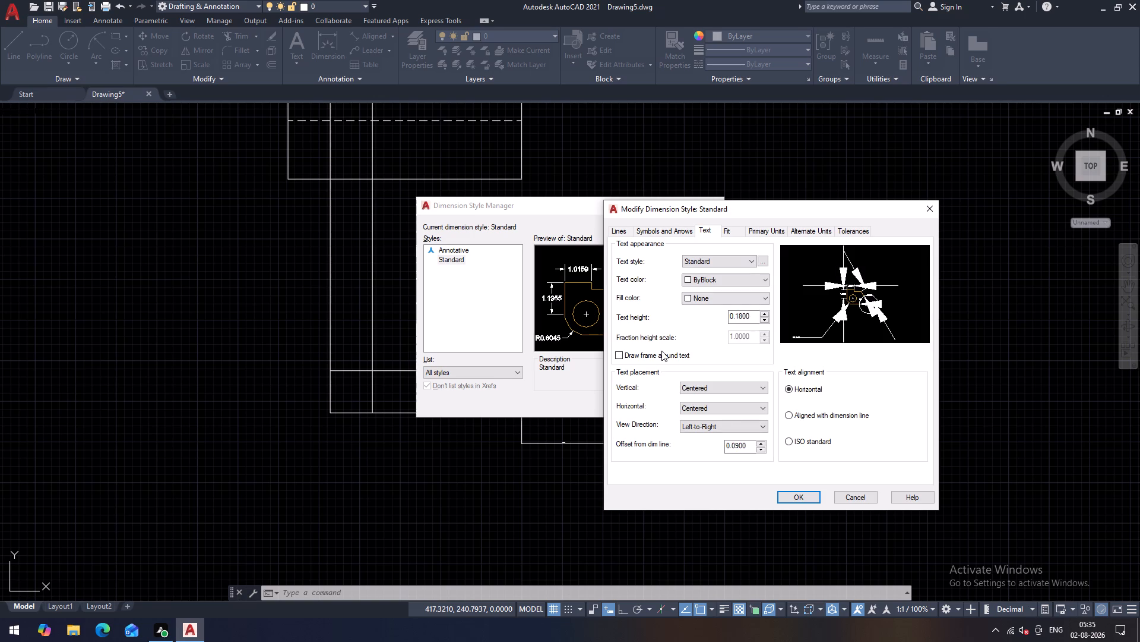
double_click(753, 315)
key(5)
key(Return)
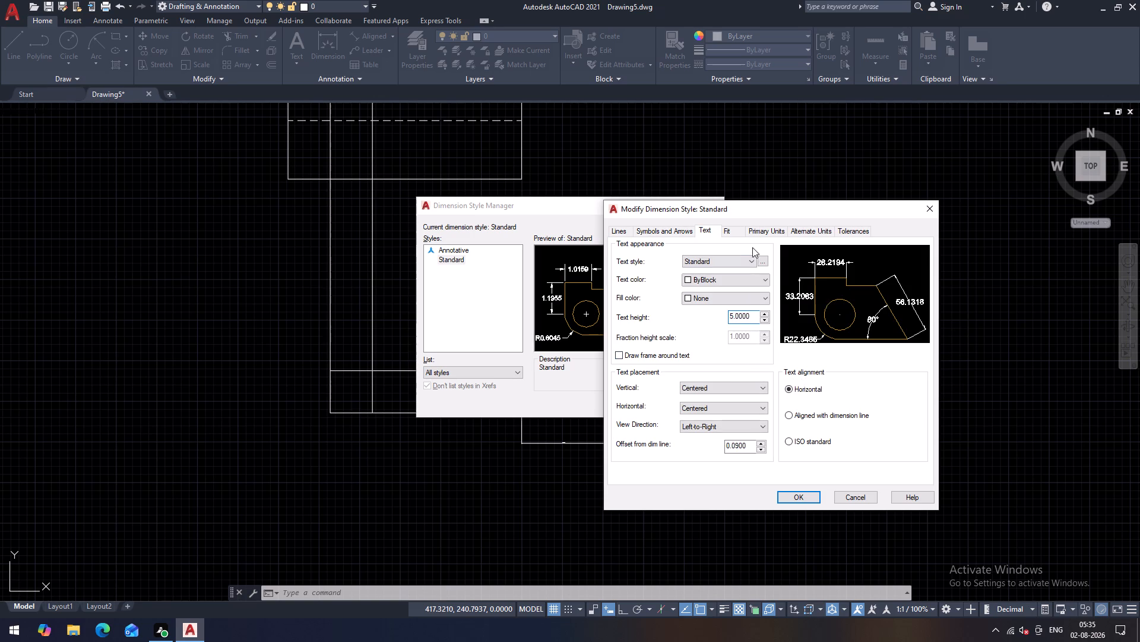
Set the Standard style's linear precision to 0 and its text alignment to Aligned with dimension line, applying it as the current style.
click(741, 235)
click(764, 233)
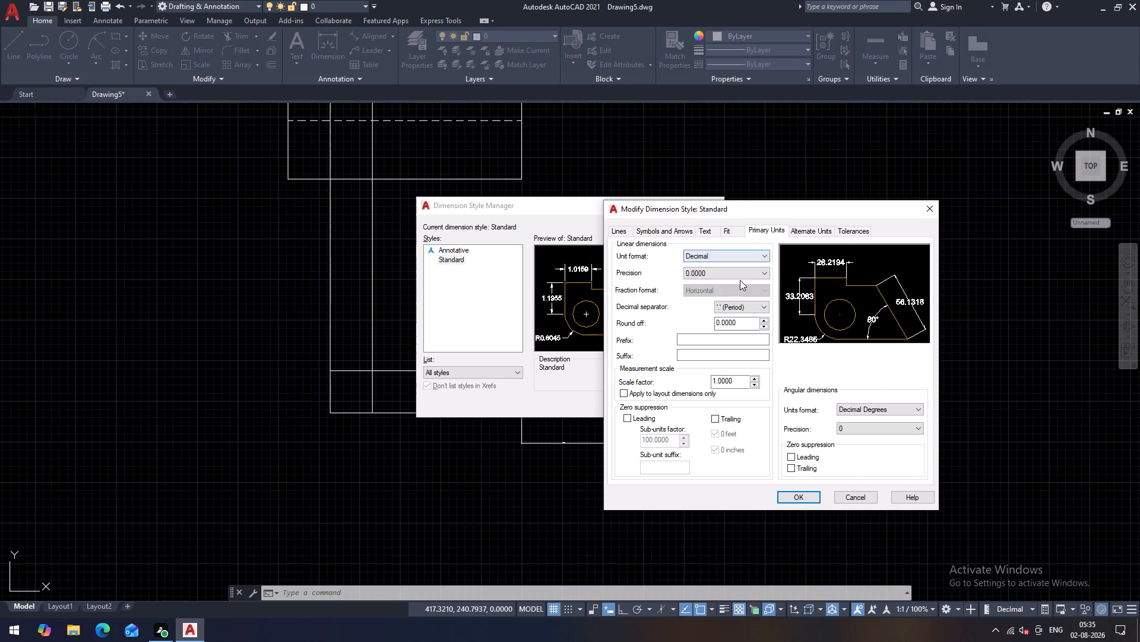
click(750, 272)
click(733, 283)
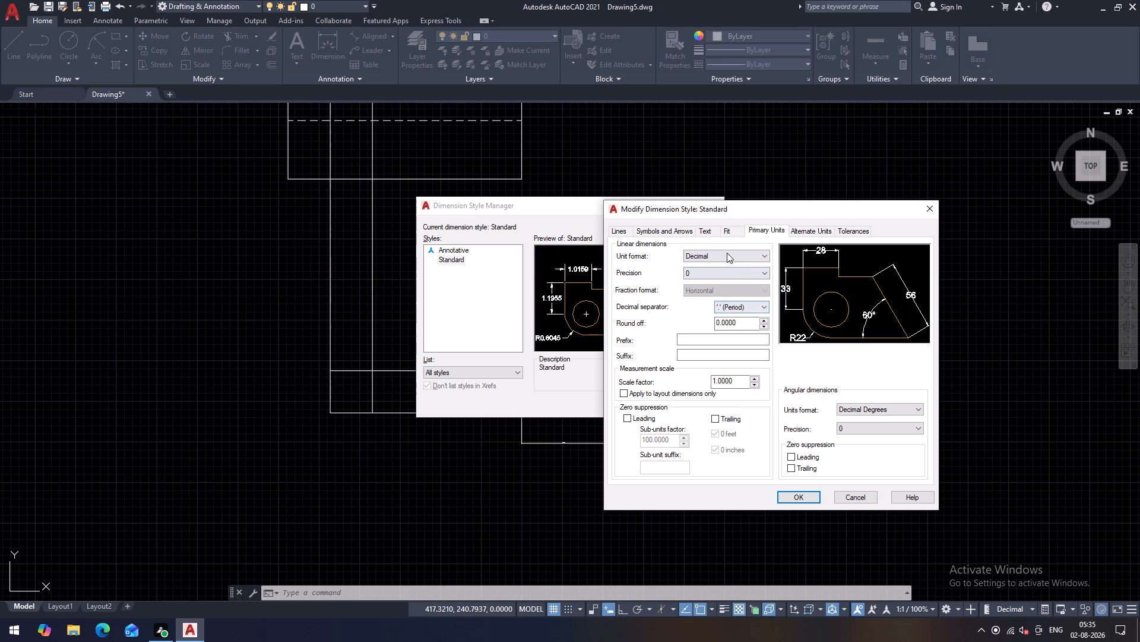
click(710, 234)
click(788, 412)
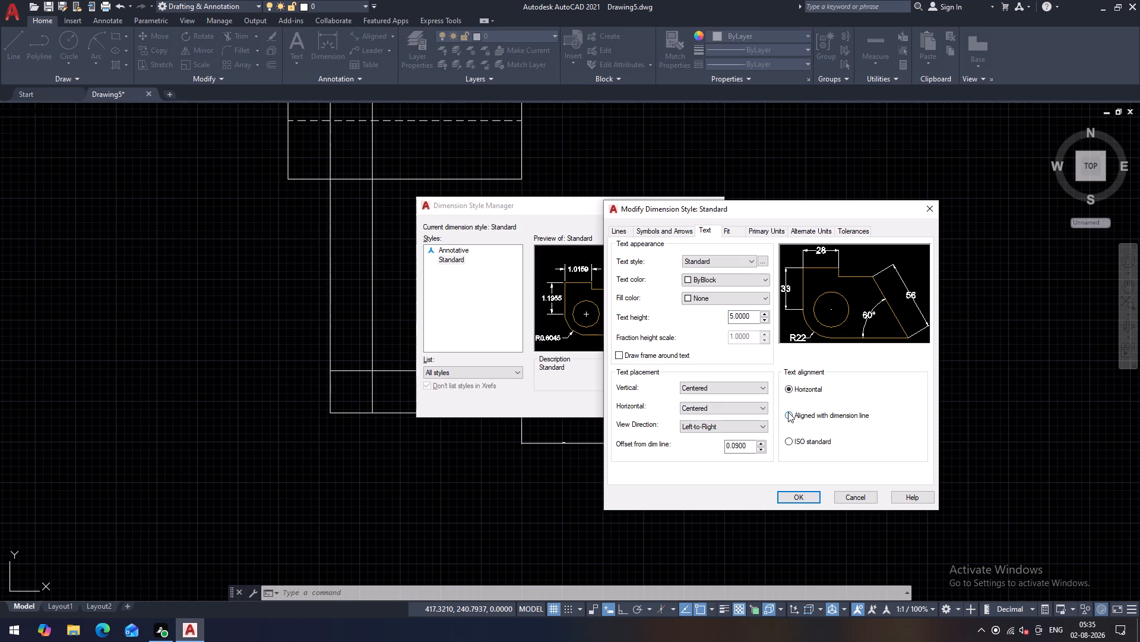
click(786, 496)
click(706, 254)
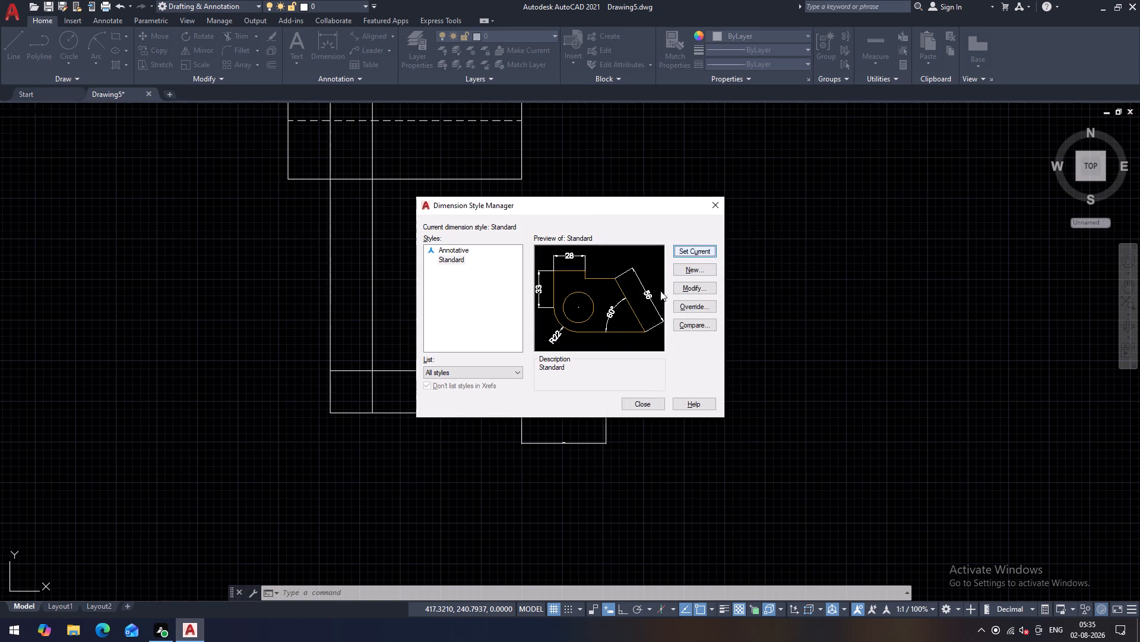
click(649, 405)
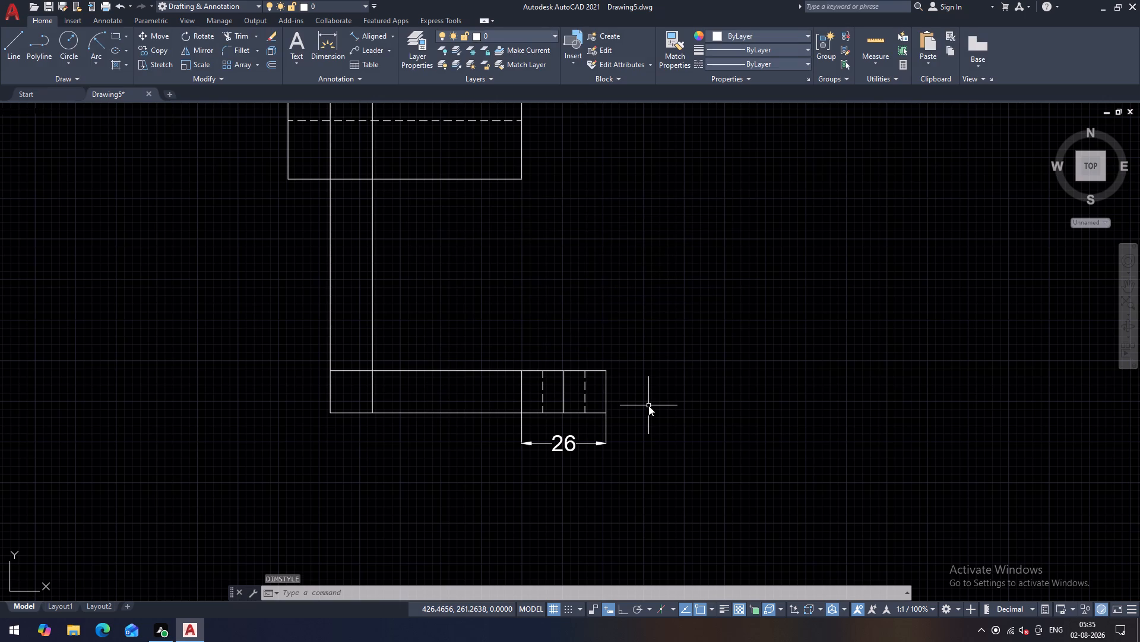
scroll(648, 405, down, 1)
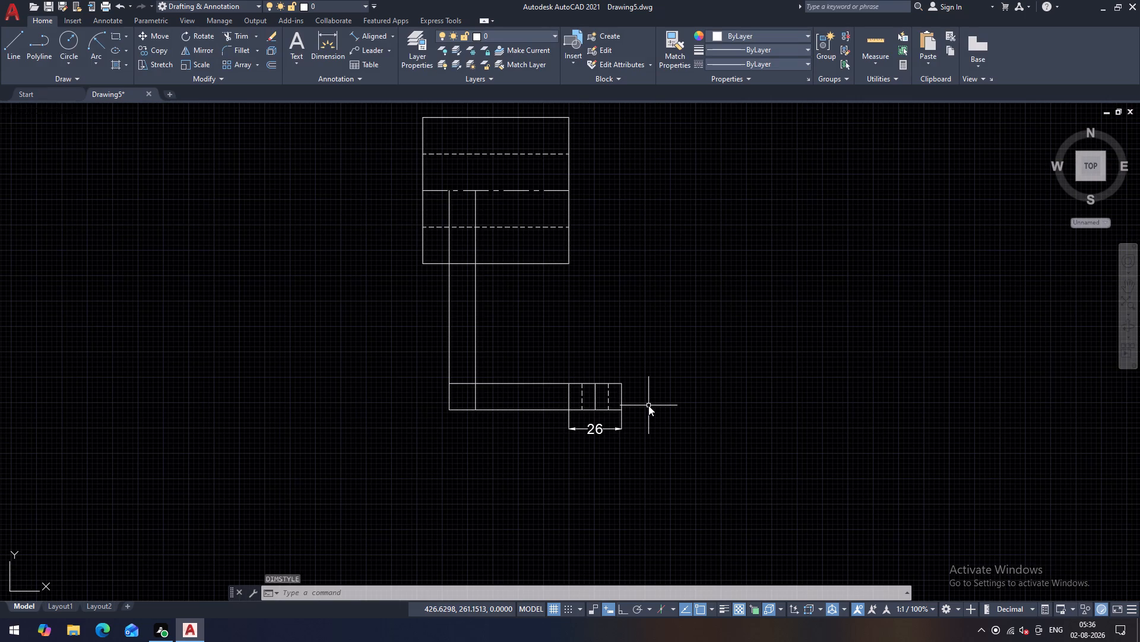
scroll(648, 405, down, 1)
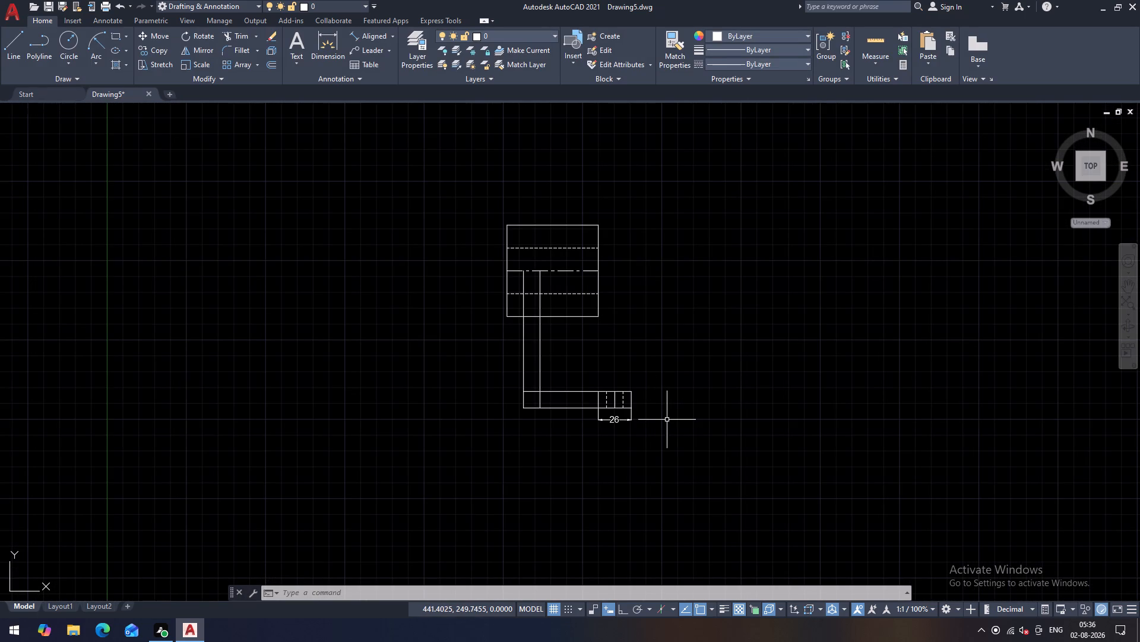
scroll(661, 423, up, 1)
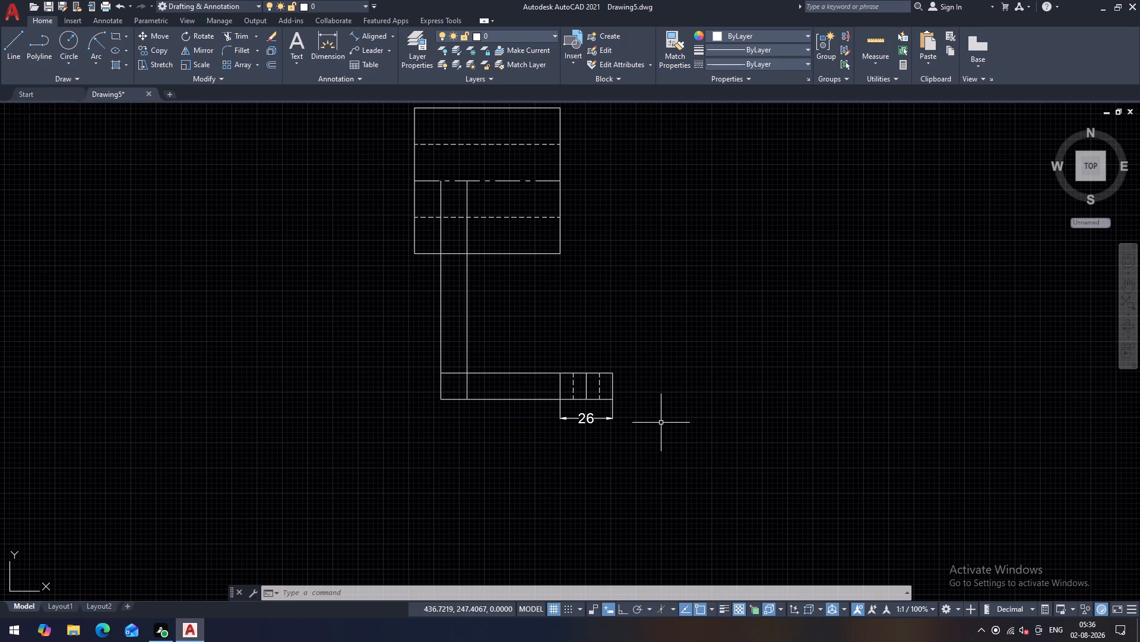
Erase the dimension below the bottom bar's right section.
click(584, 419)
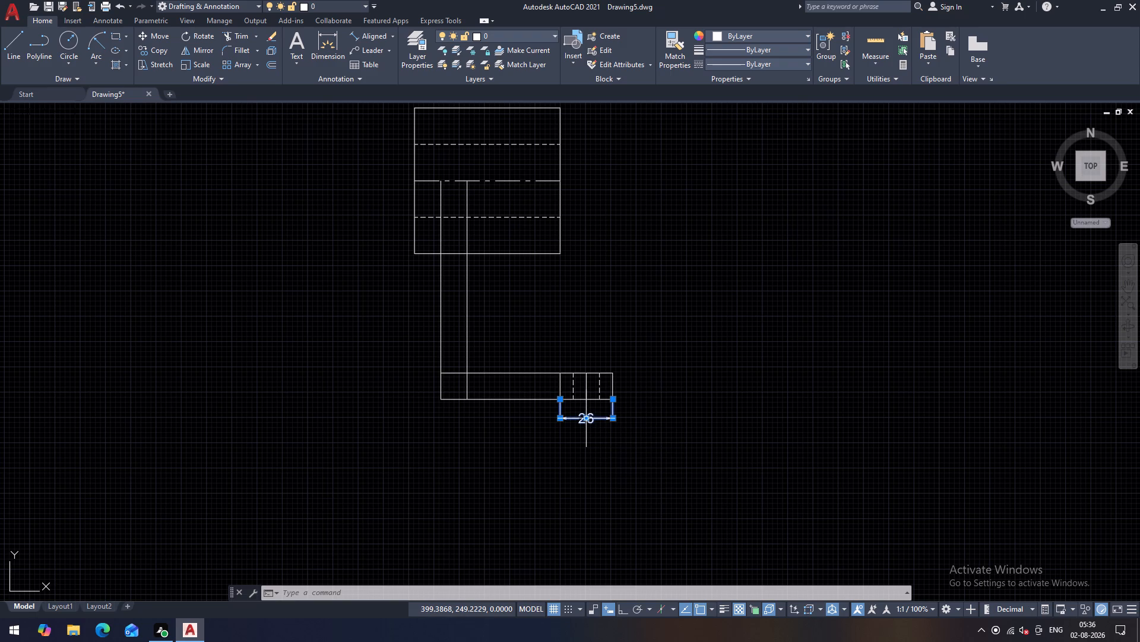
key(Delete)
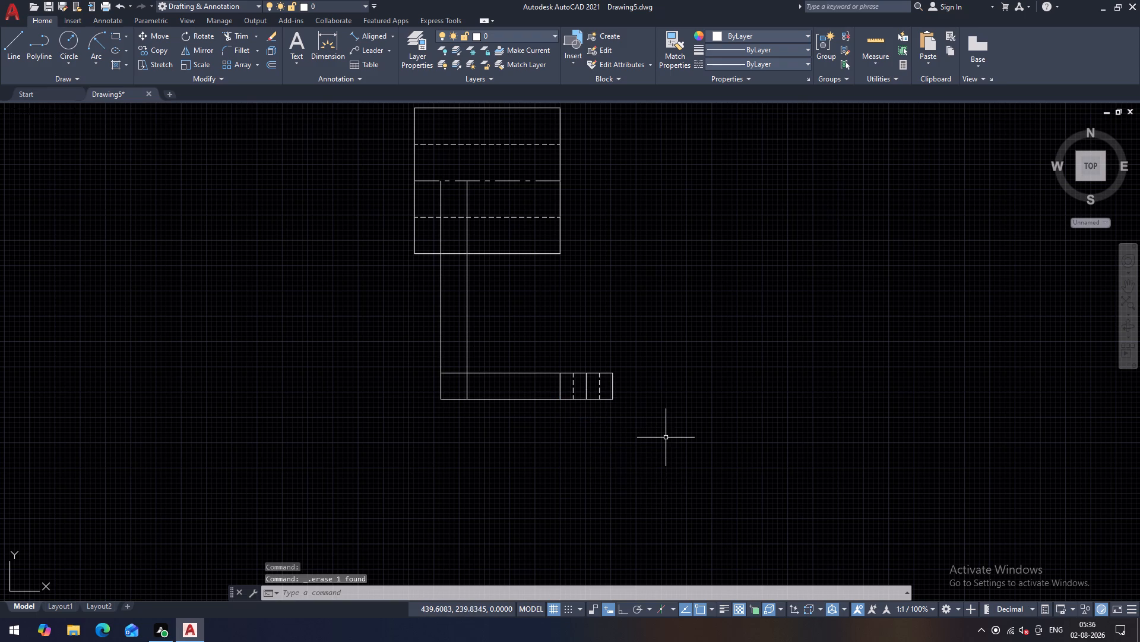
Erase the solid vertical division line to the left of the dashed lines in the bottom bar.
scroll(666, 438, down, 1)
scroll(556, 307, up, 1)
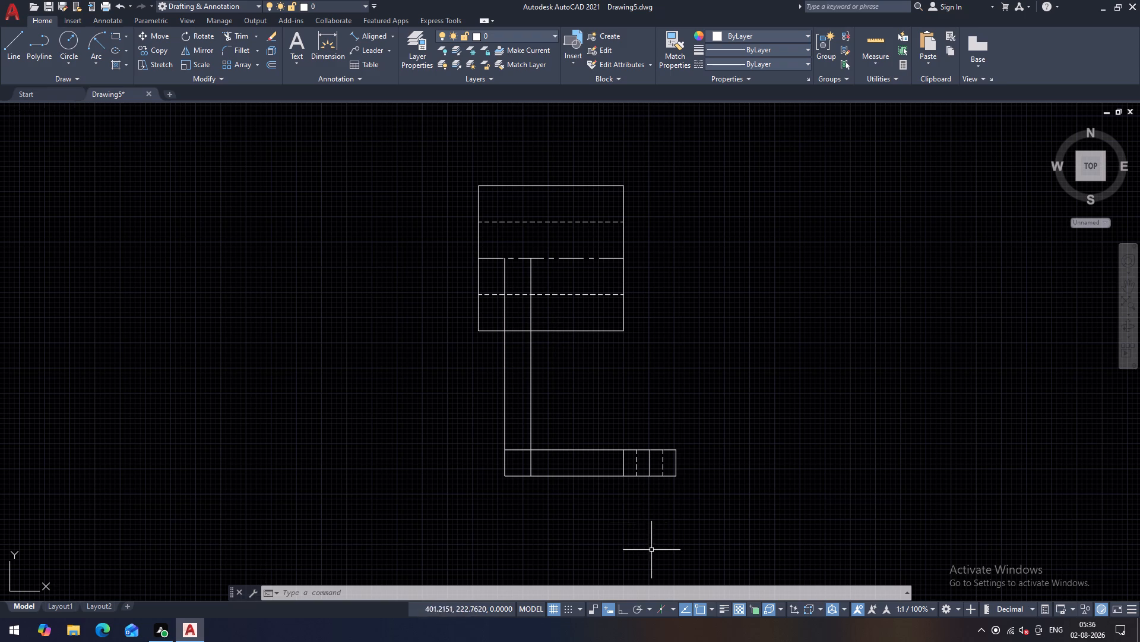
scroll(633, 508, up, 1)
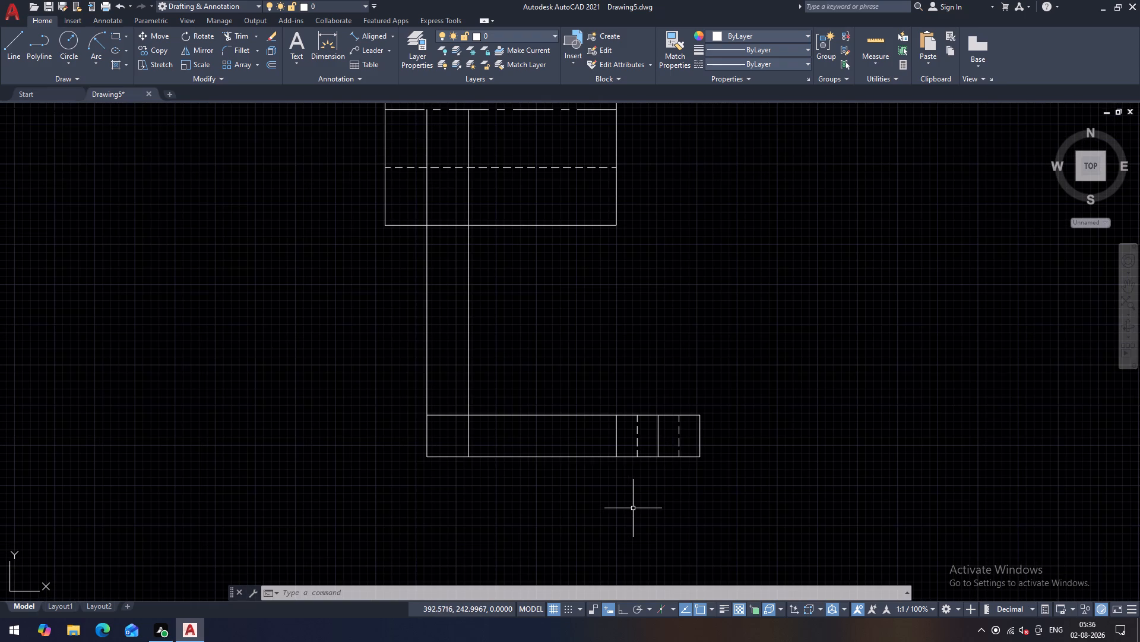
click(616, 446)
key(Delete)
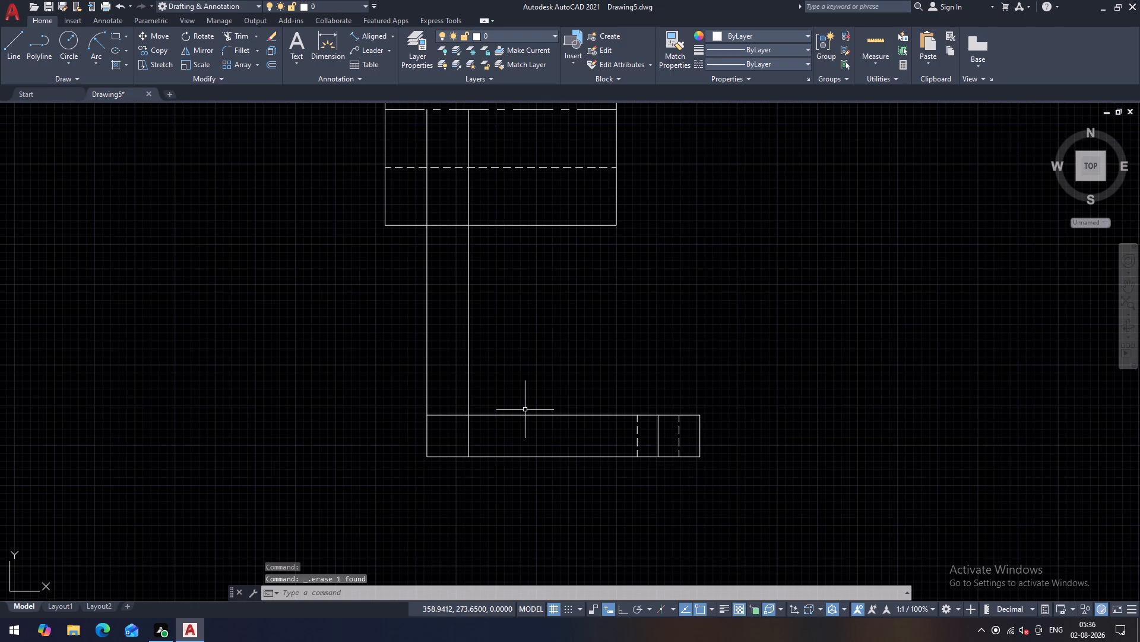
Trim the line segments crossing the corner where the vertical leg meets the bottom bar, leaving a clean L-shaped outline.
text(tr)
key(space)
key(space)
drag(449, 375, 464, 435)
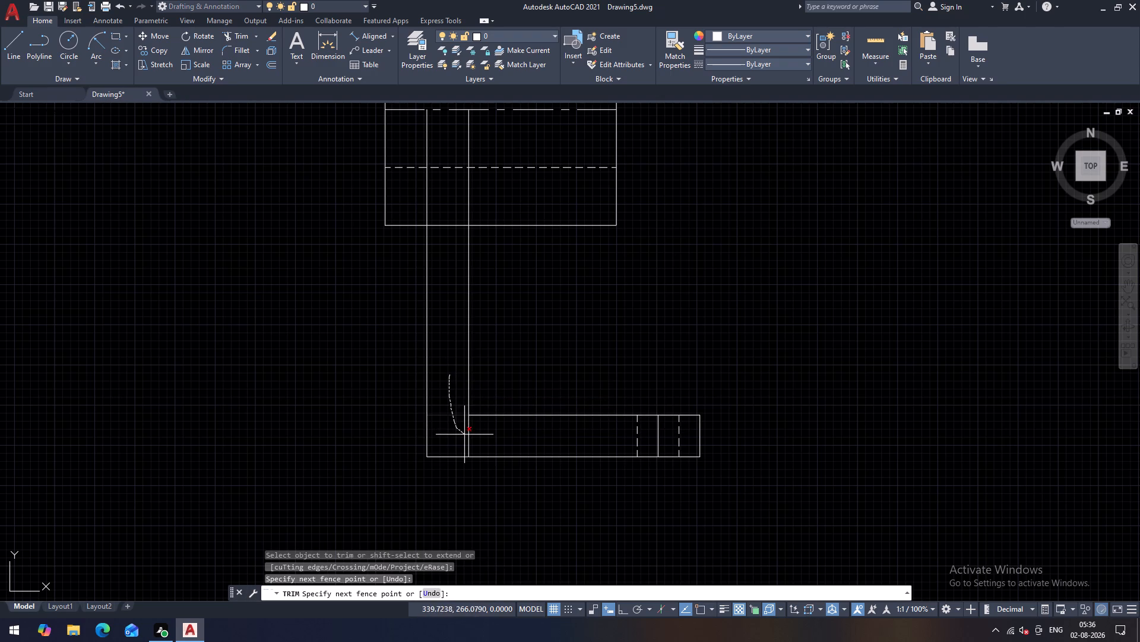
drag(464, 435, 492, 436)
scroll(532, 502, down, 1)
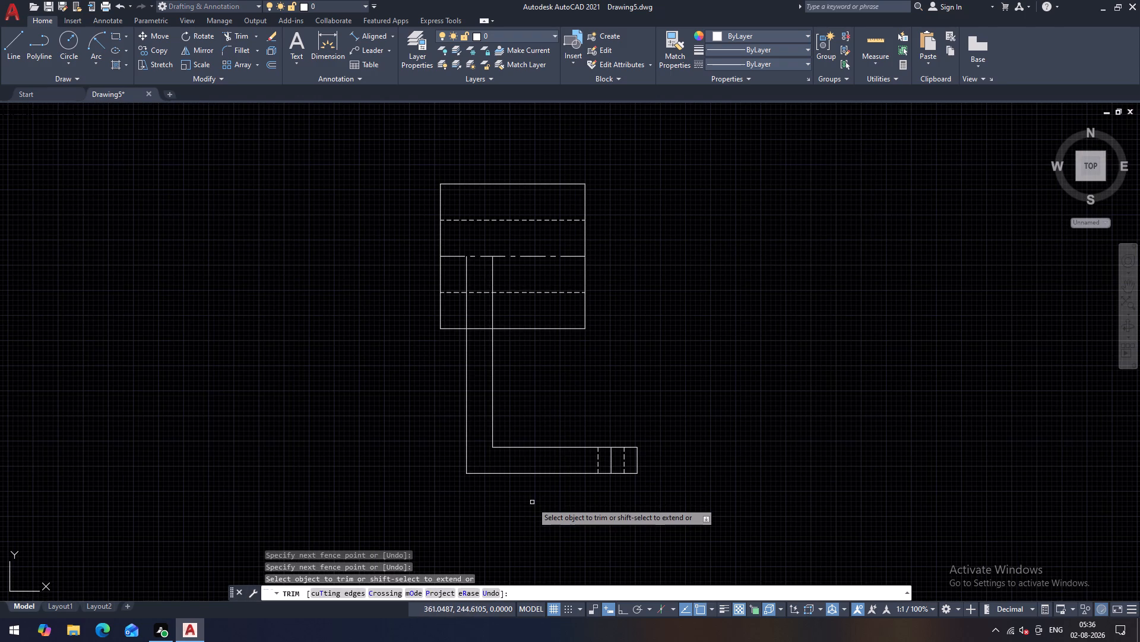
key(Escape)
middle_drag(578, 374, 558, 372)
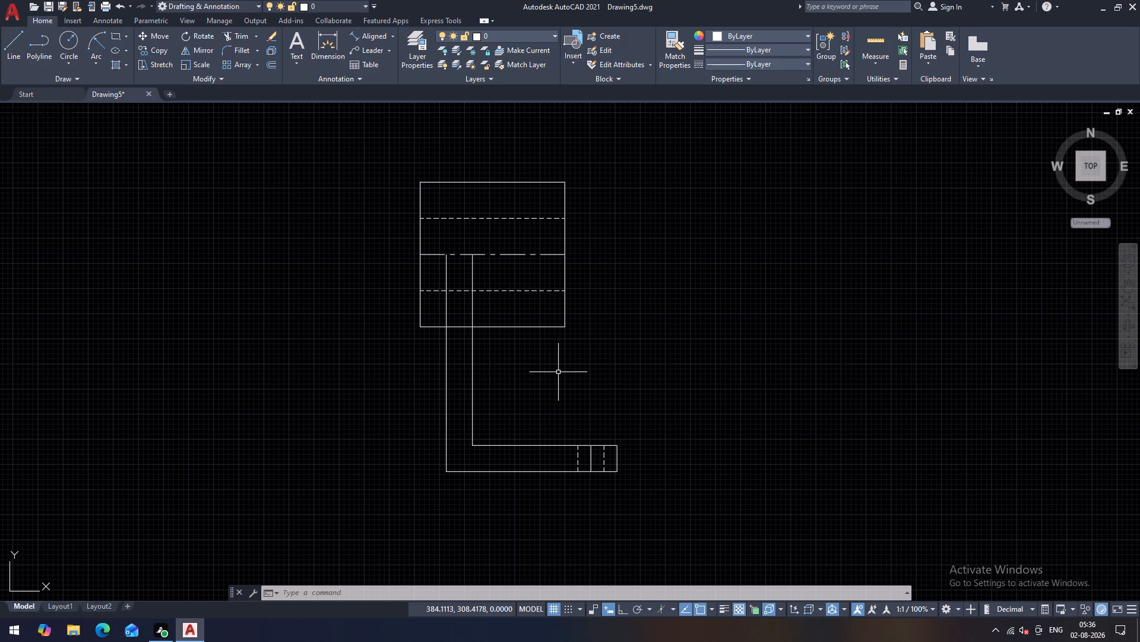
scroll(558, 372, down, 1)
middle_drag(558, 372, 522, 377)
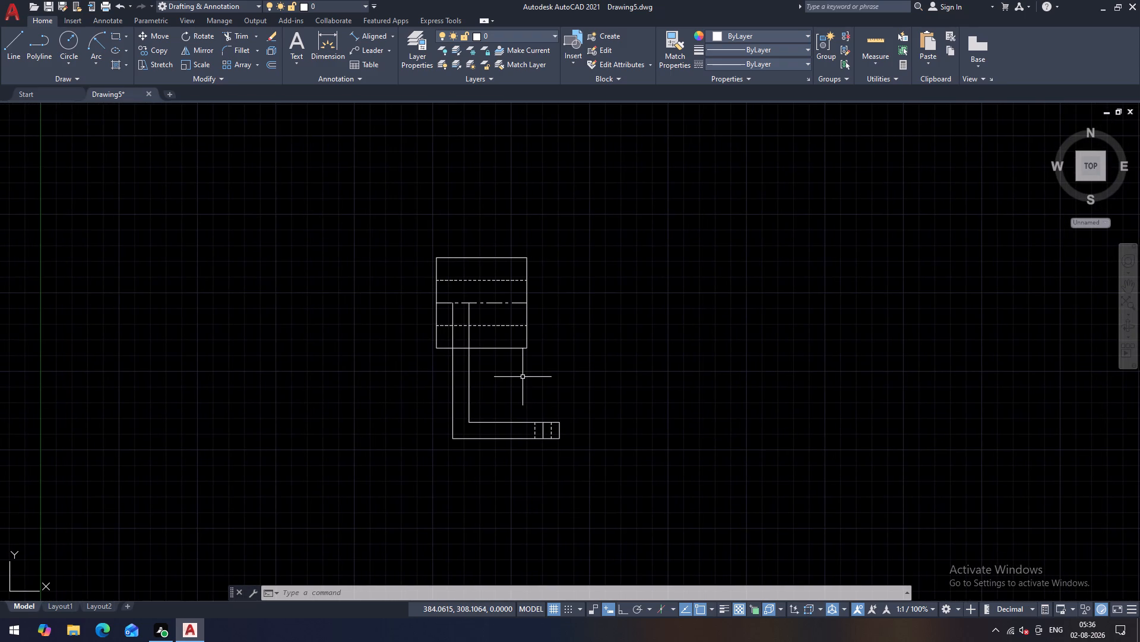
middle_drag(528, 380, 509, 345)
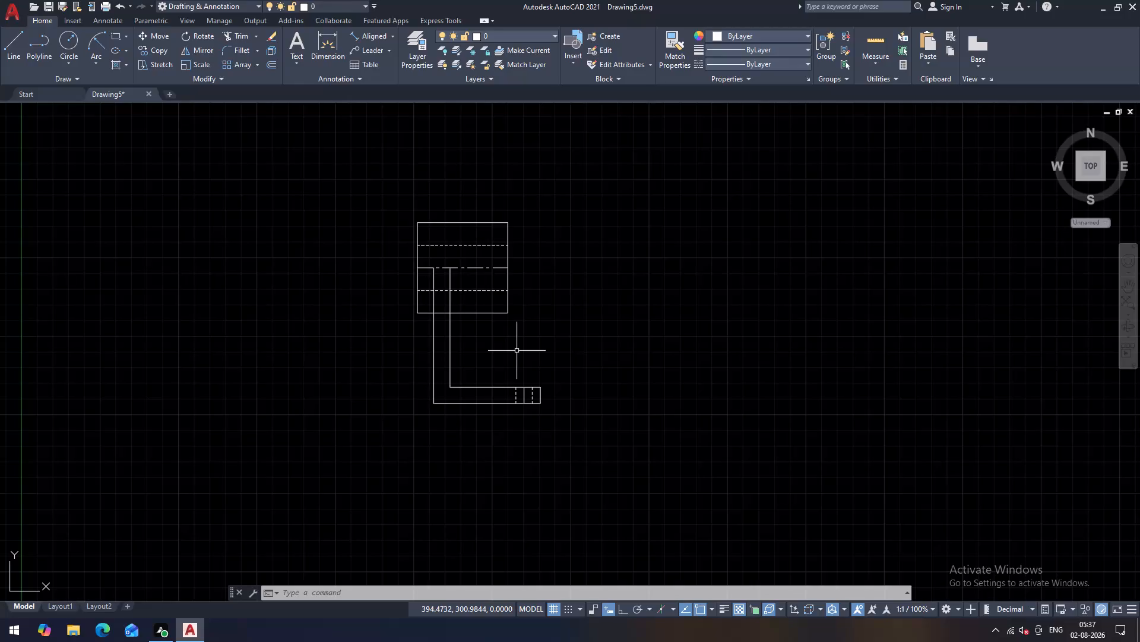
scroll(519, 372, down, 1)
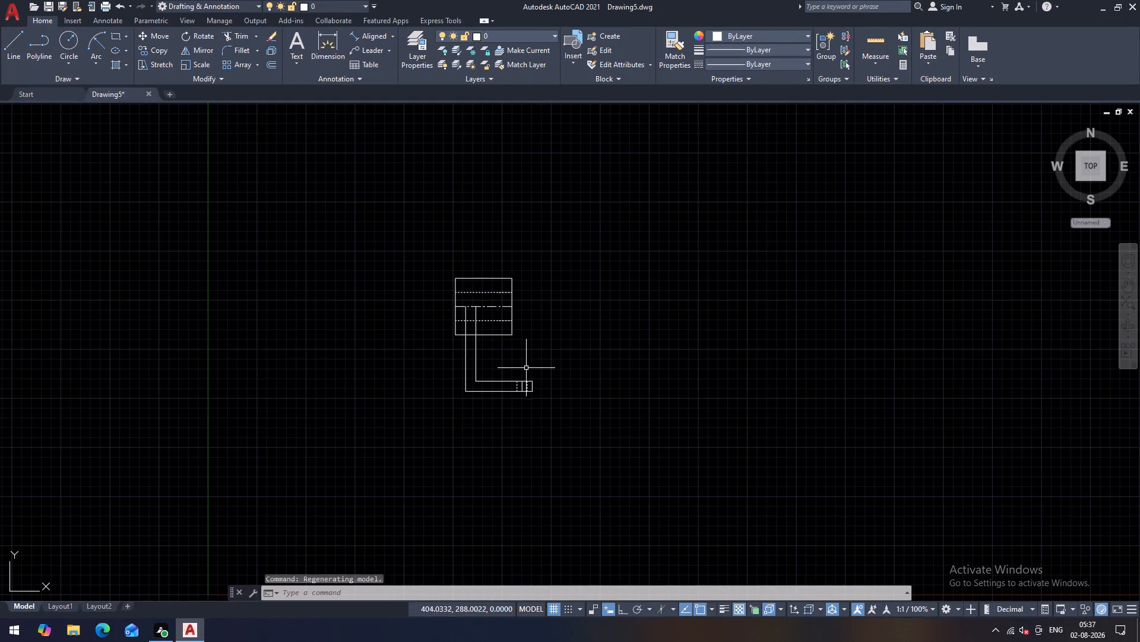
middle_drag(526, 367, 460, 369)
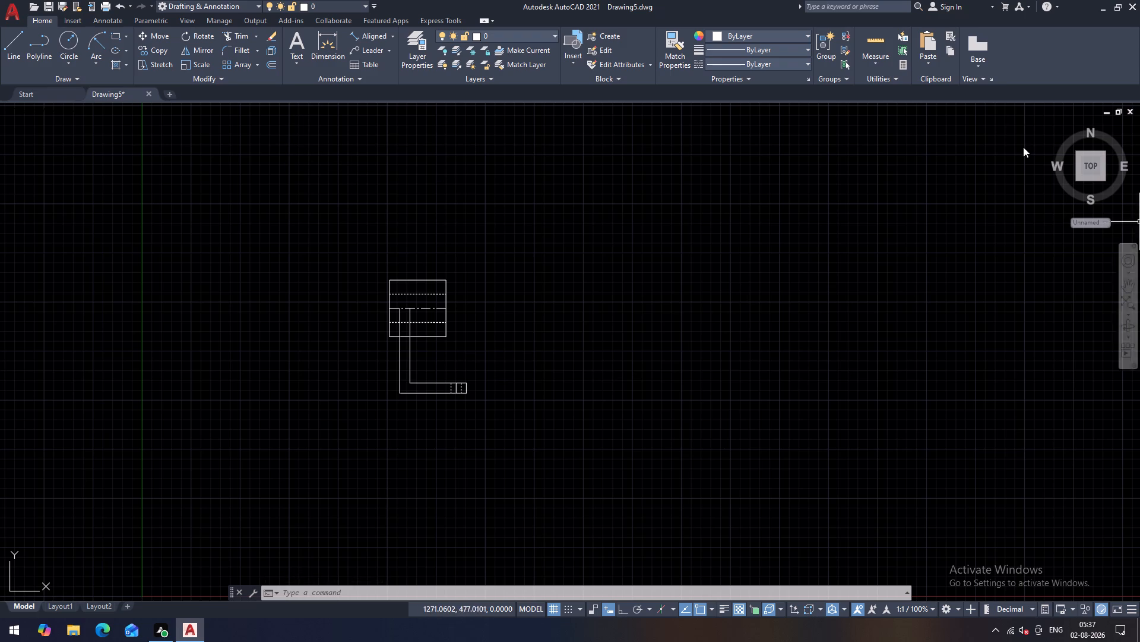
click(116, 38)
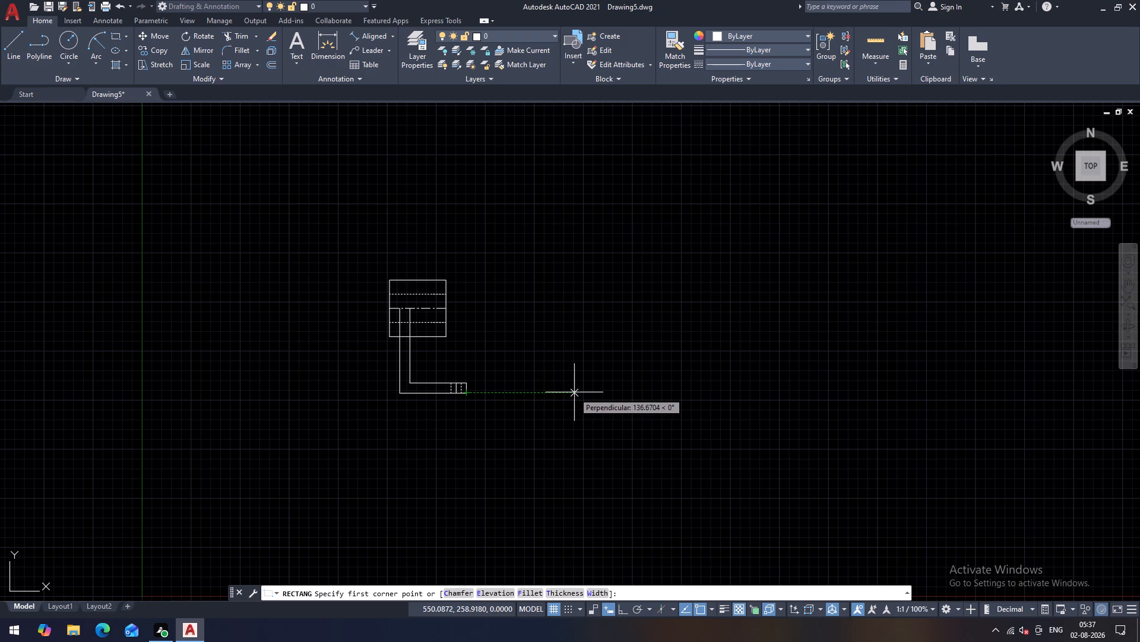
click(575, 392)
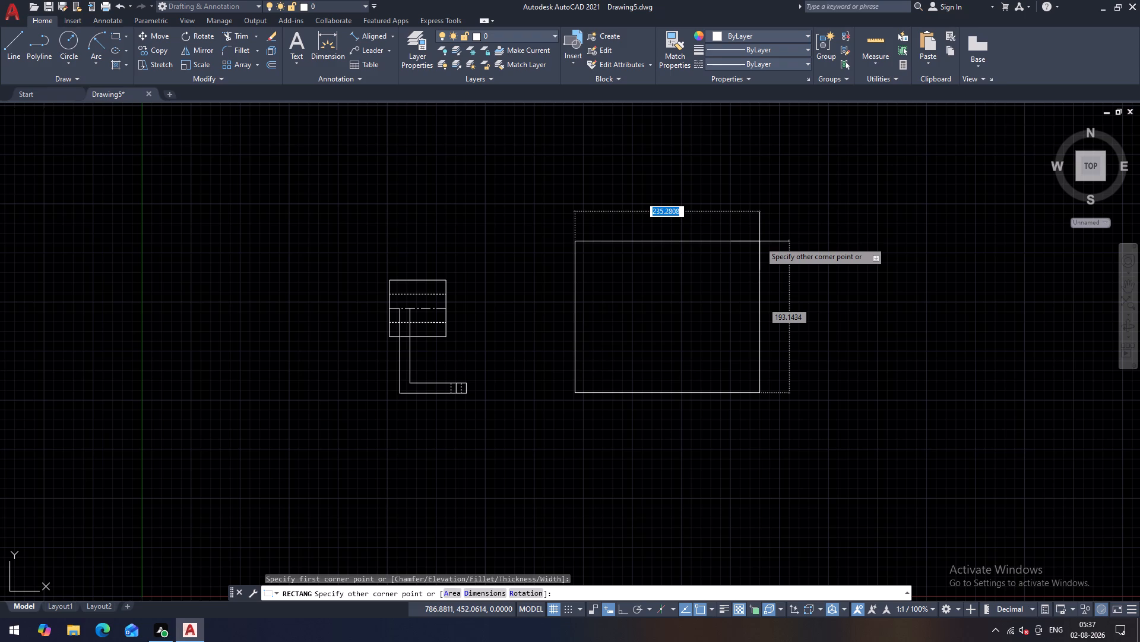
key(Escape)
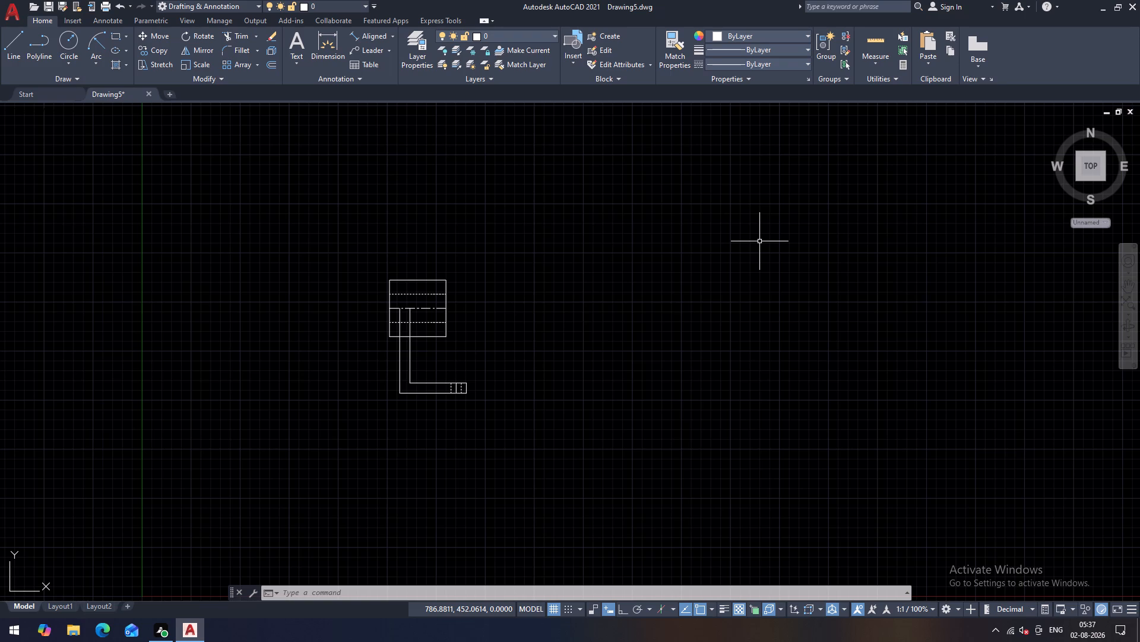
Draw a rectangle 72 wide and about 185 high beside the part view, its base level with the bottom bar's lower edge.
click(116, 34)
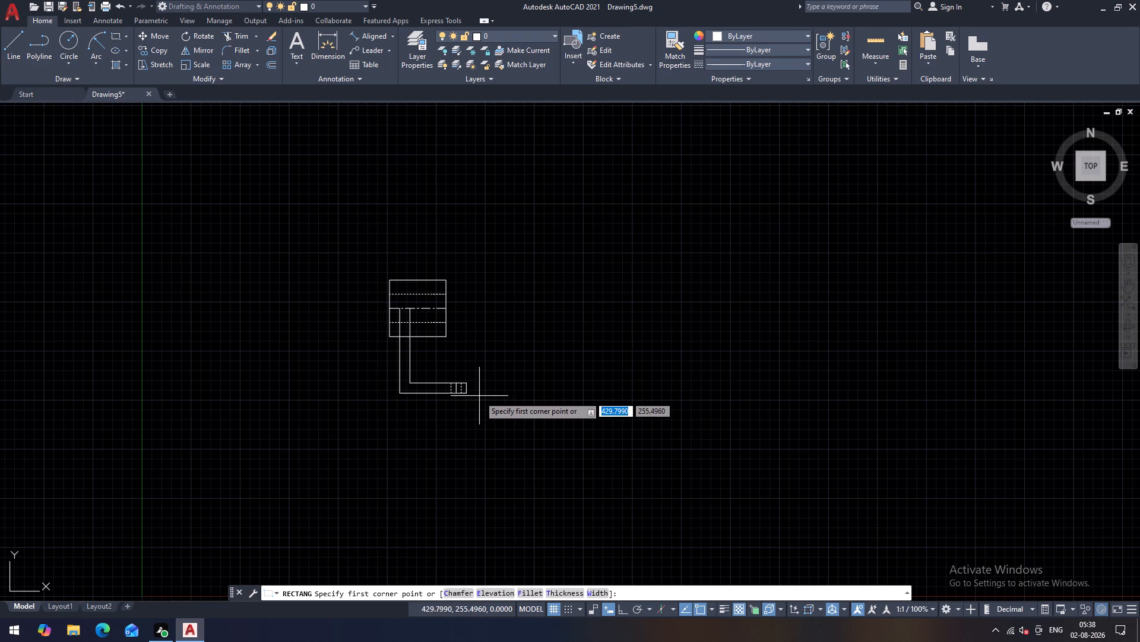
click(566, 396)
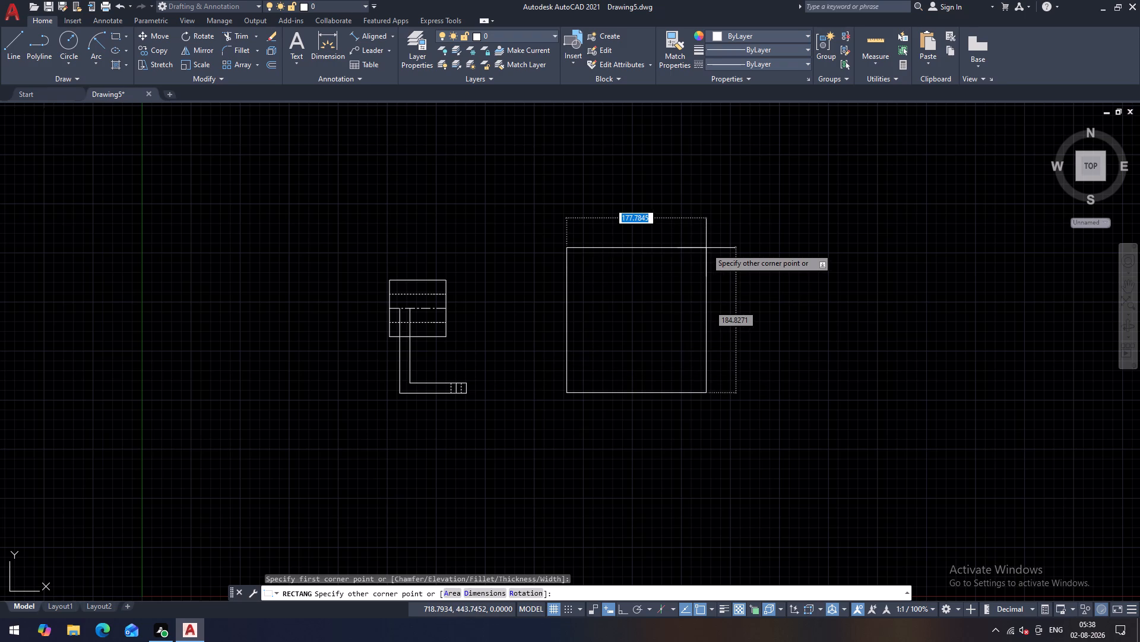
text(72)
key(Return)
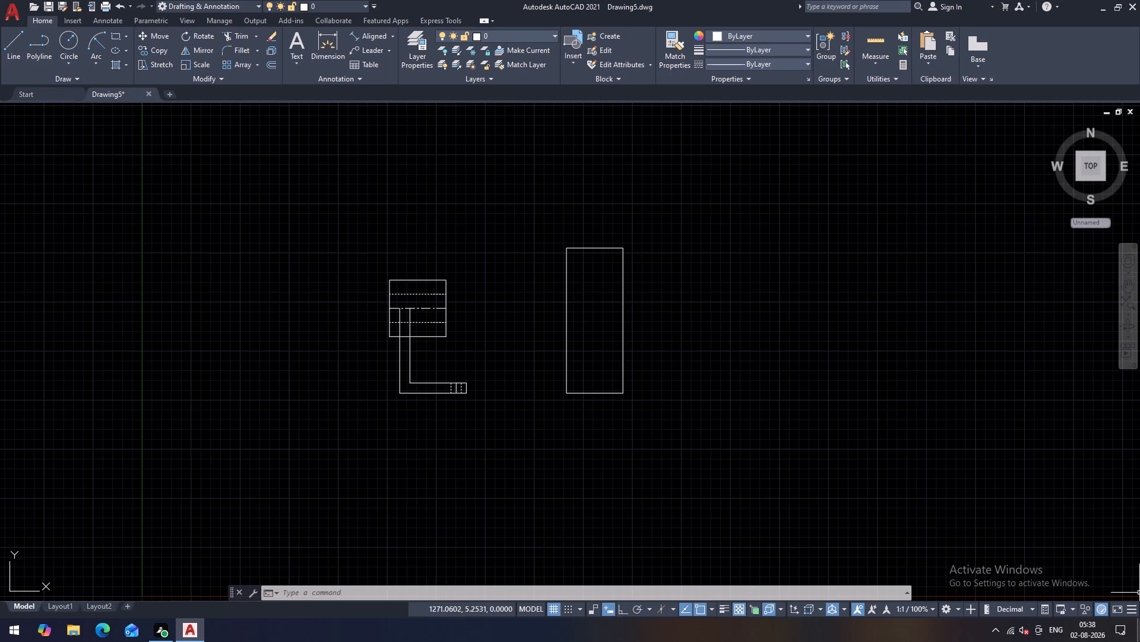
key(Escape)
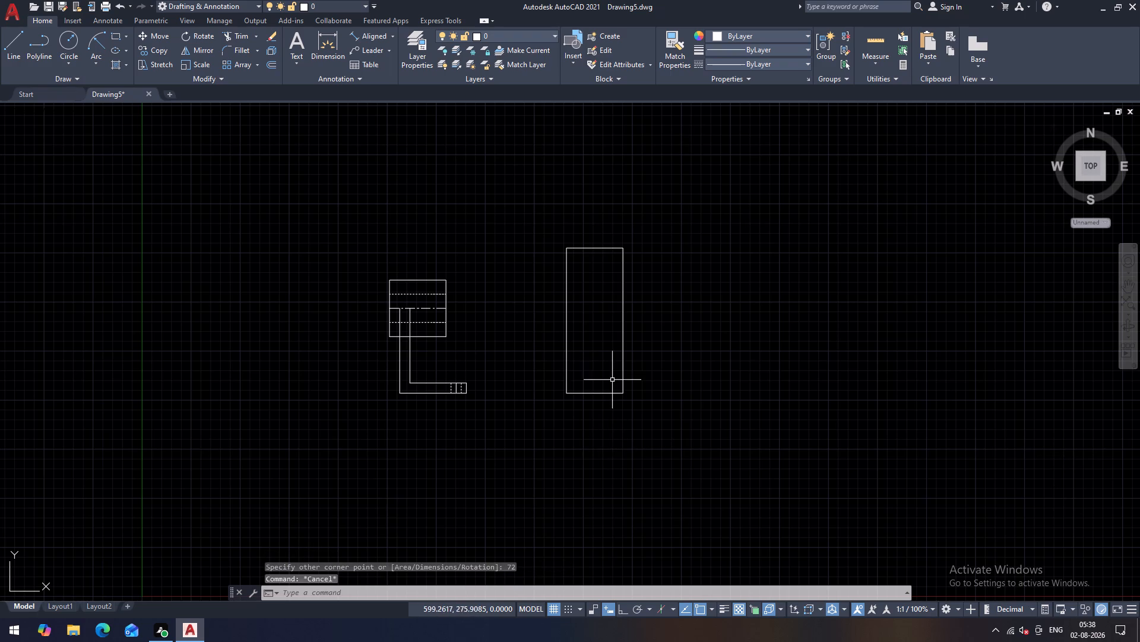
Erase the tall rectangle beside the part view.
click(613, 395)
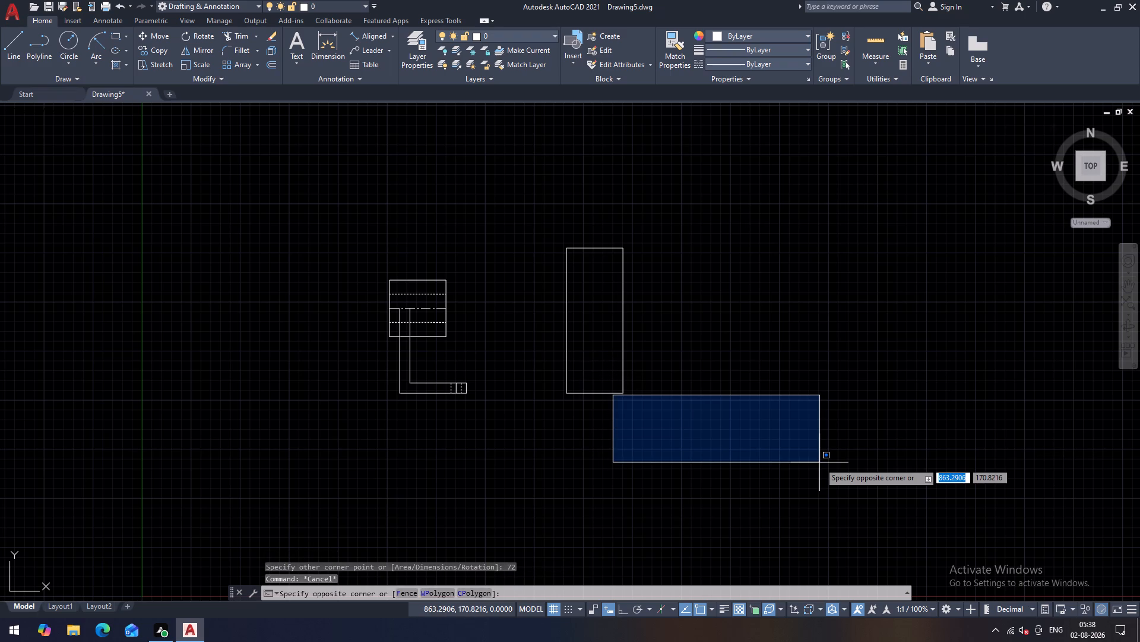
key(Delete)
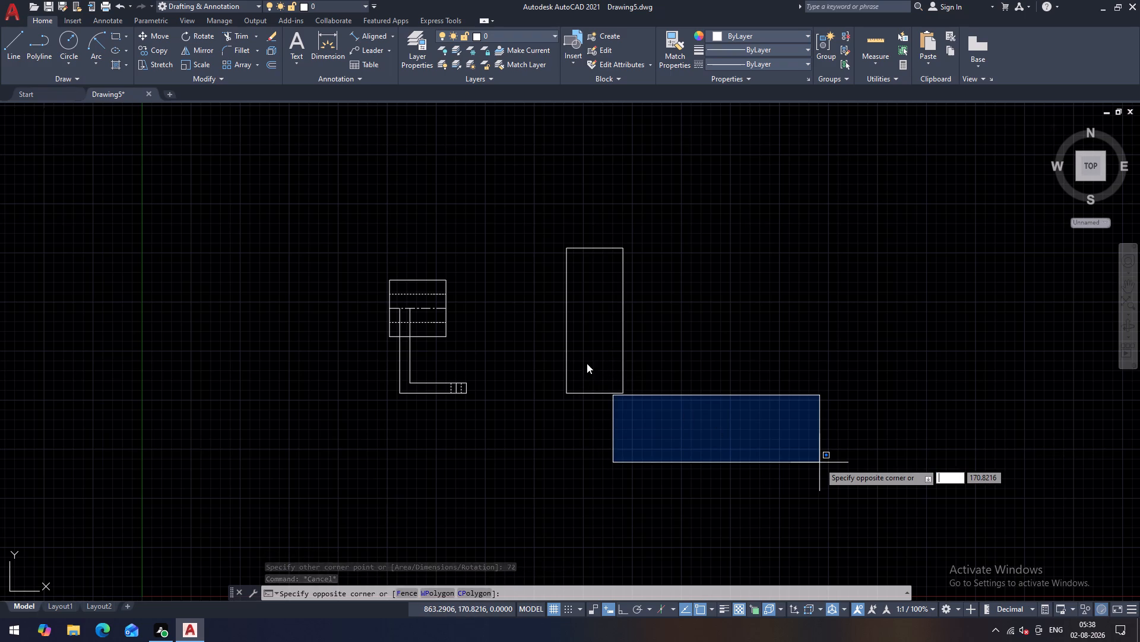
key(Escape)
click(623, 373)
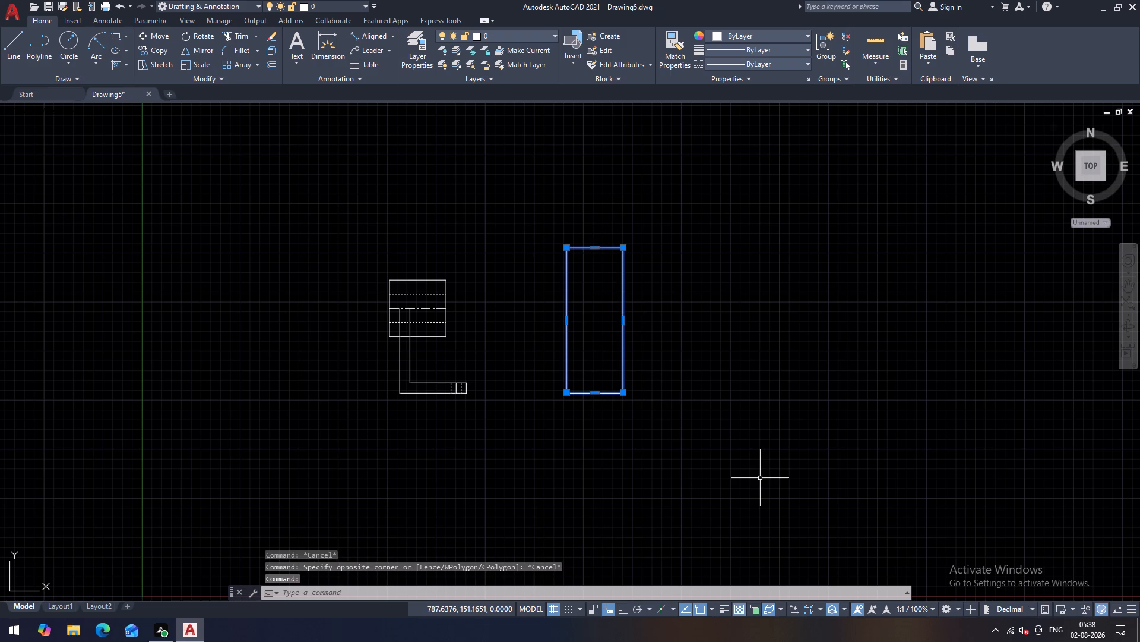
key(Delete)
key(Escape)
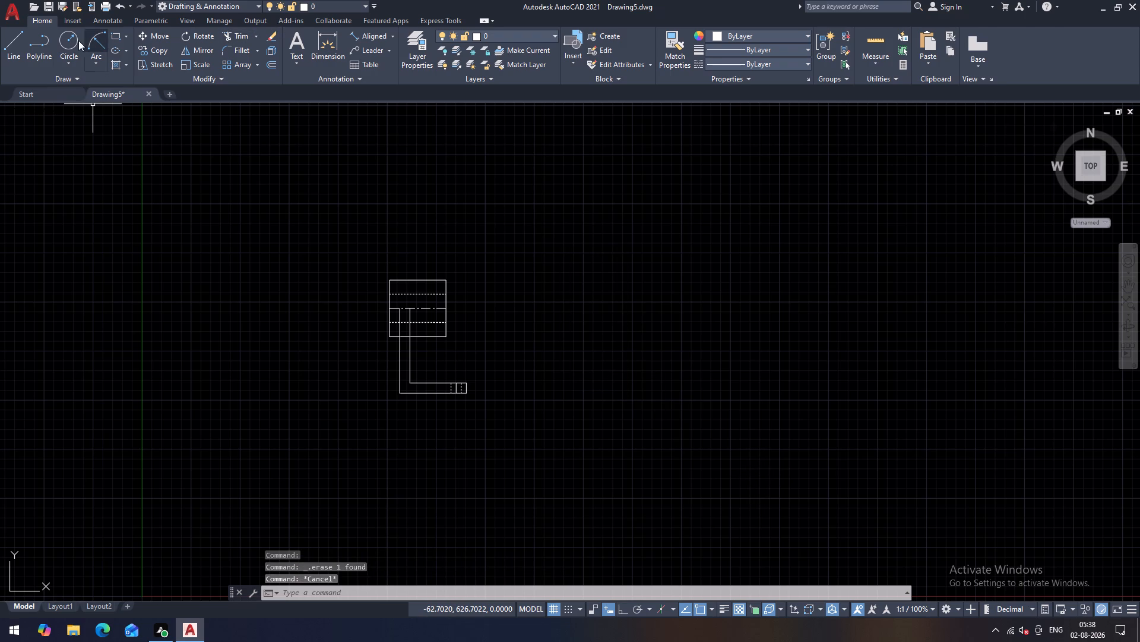
Draw a rectangle 72 wide and 108 high to the right of the part view, its base aligned with the bottom bar's lower edge.
click(116, 37)
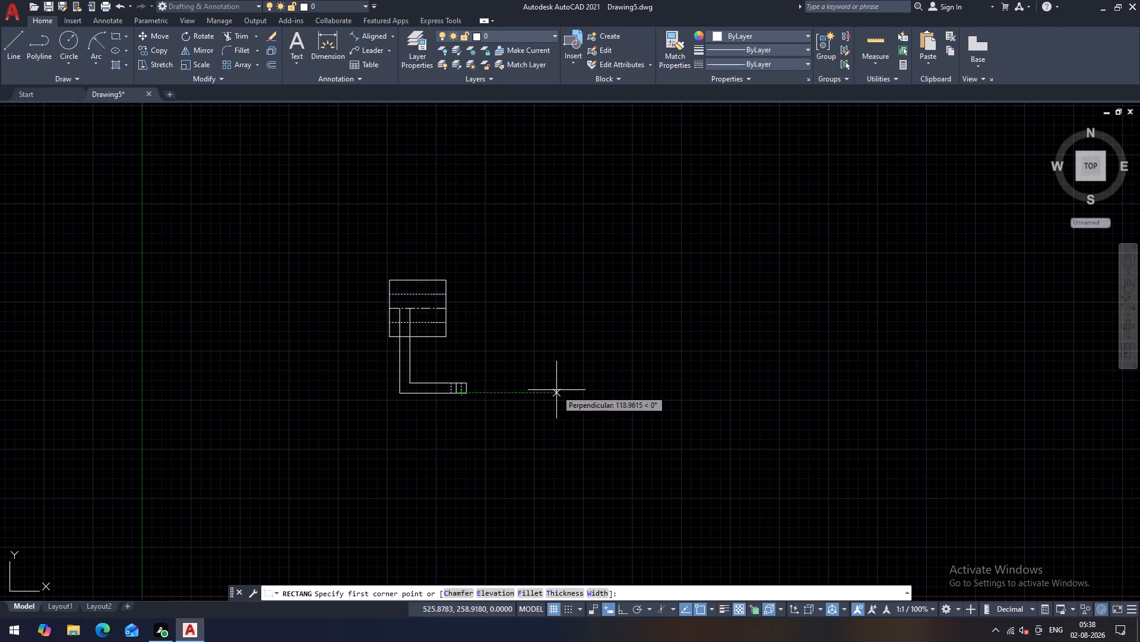
scroll(489, 398, up, 1)
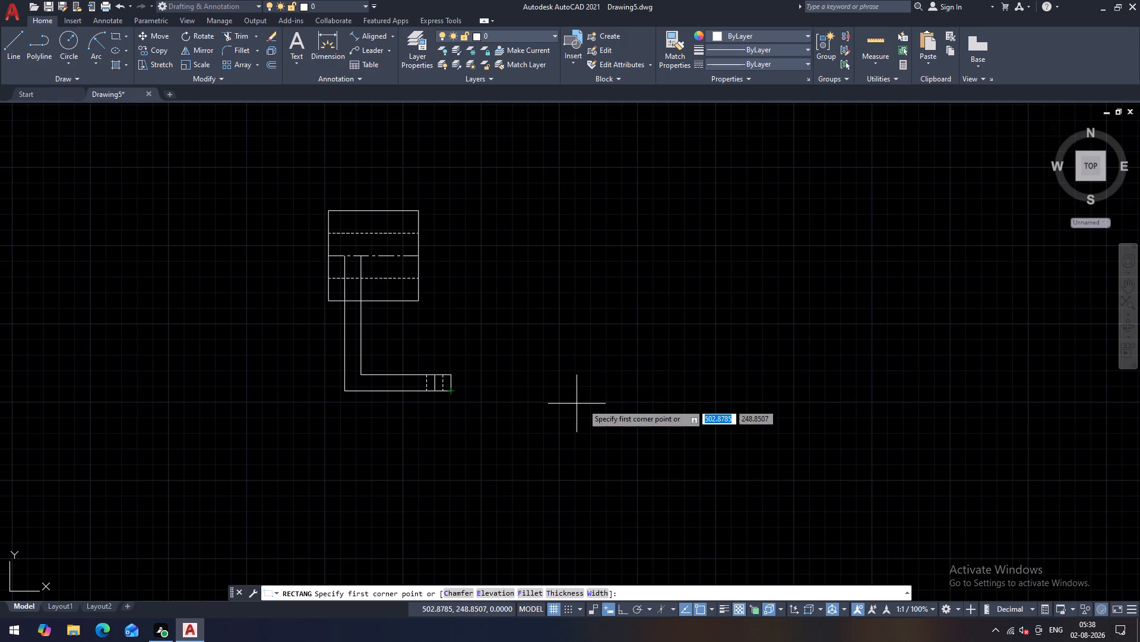
click(708, 388)
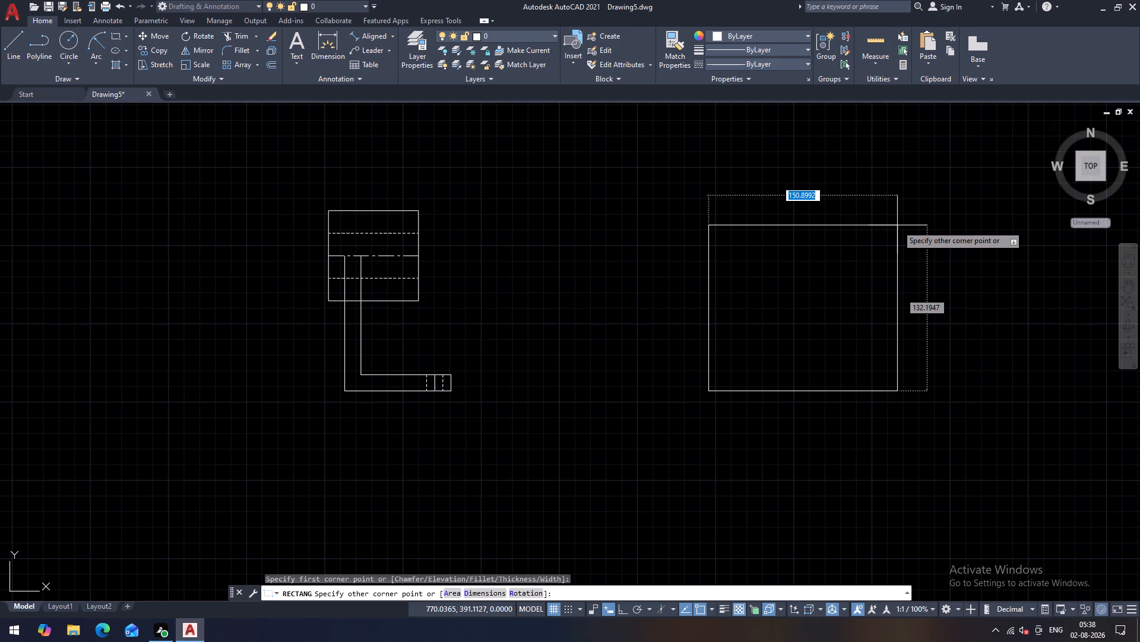
key(7)
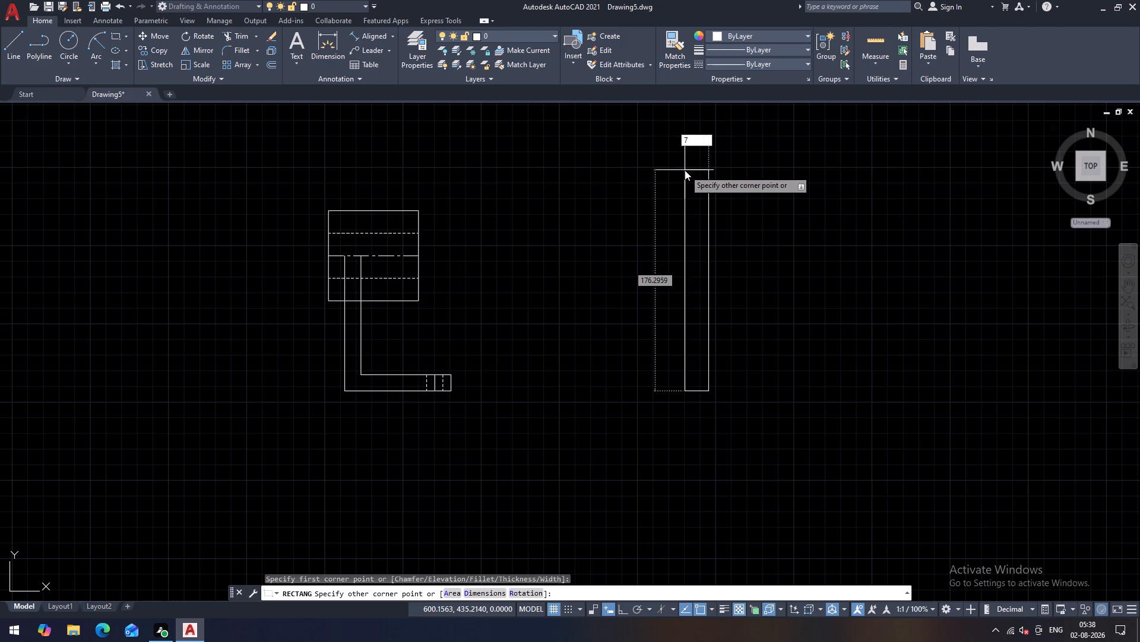
key(2)
key(comma)
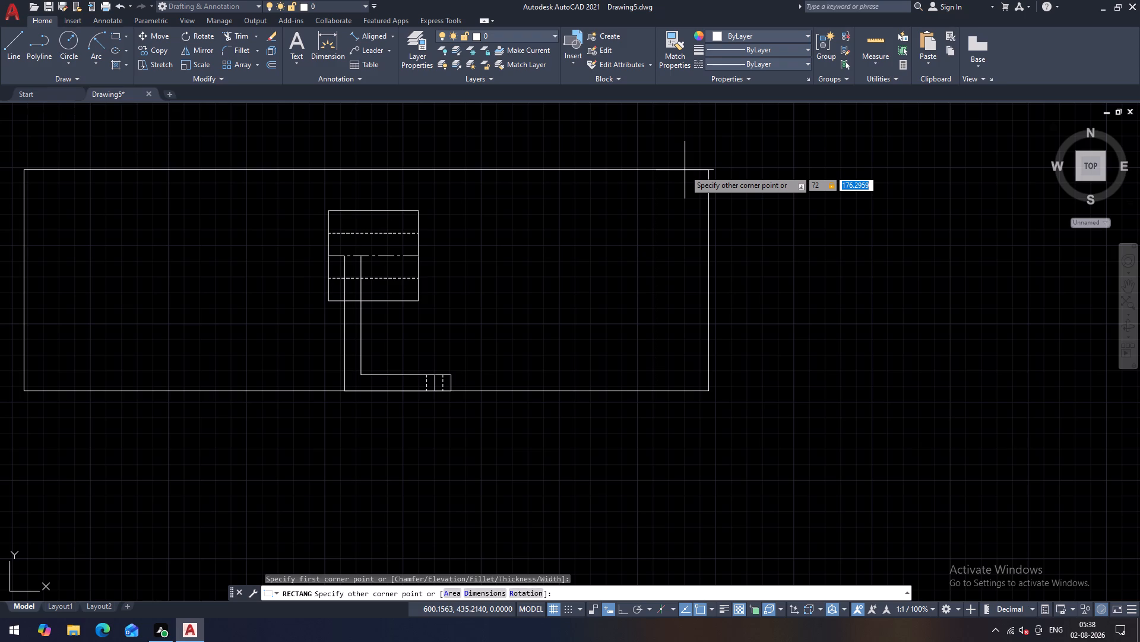
text(108)
key(Return)
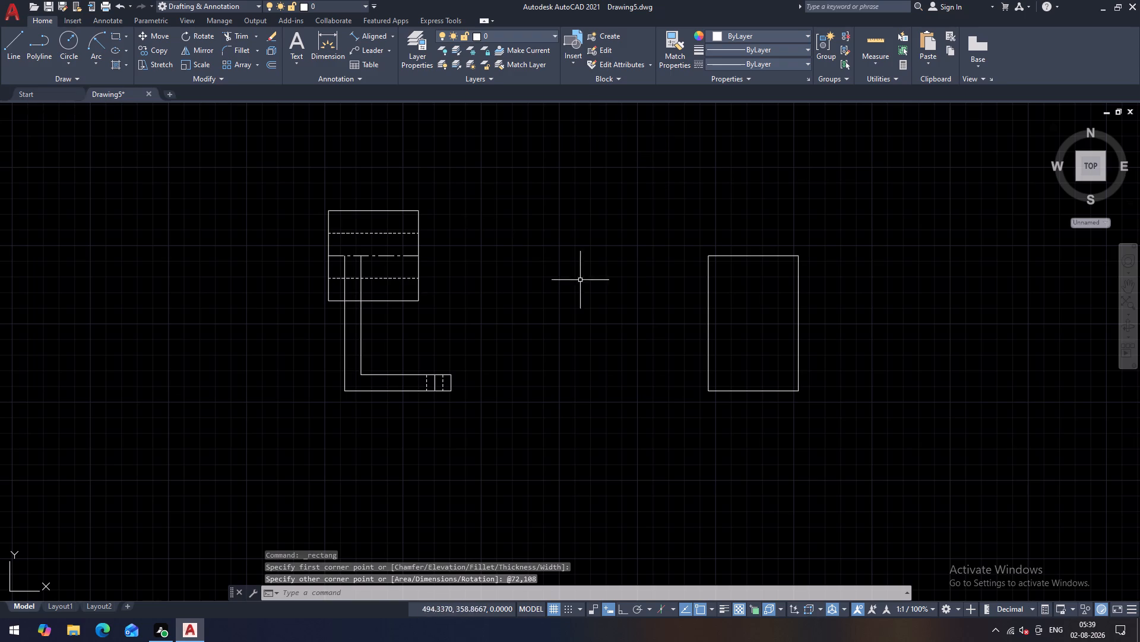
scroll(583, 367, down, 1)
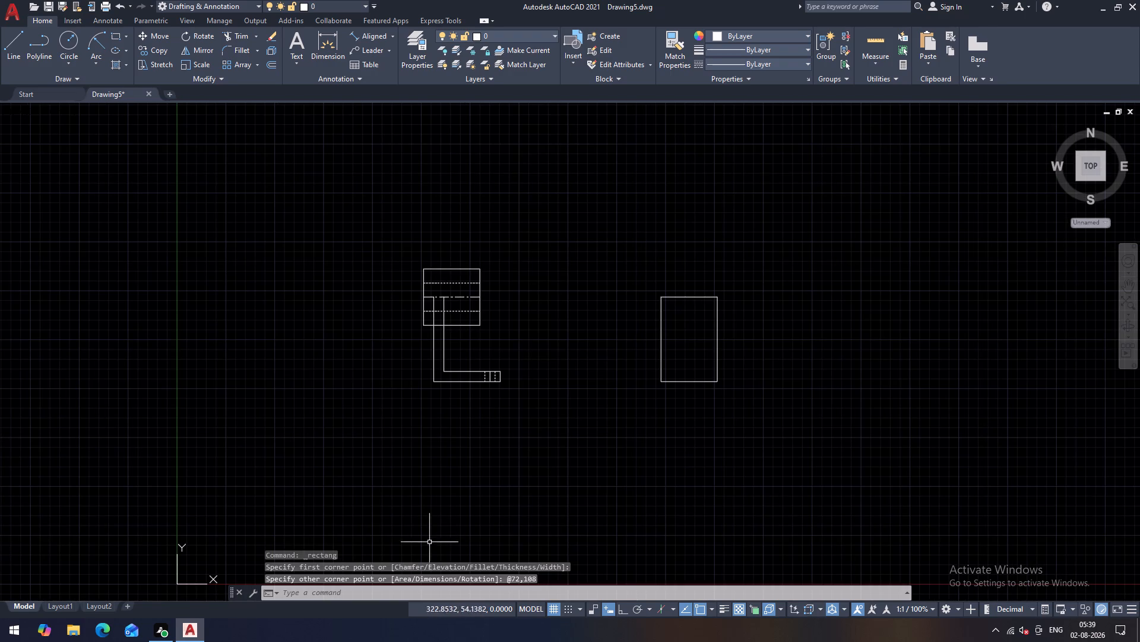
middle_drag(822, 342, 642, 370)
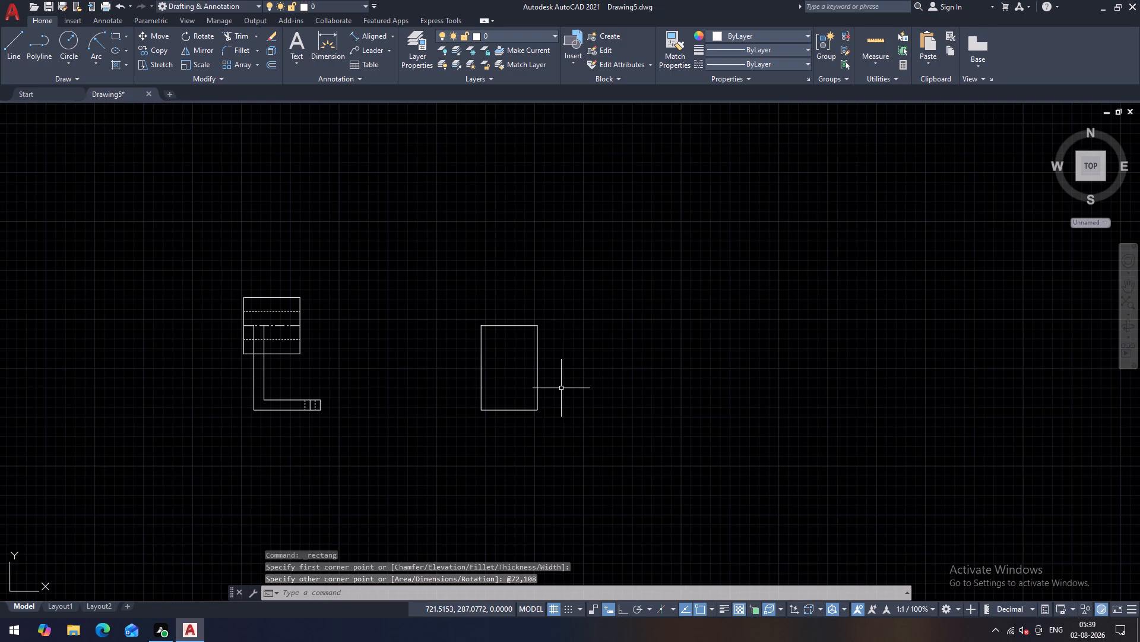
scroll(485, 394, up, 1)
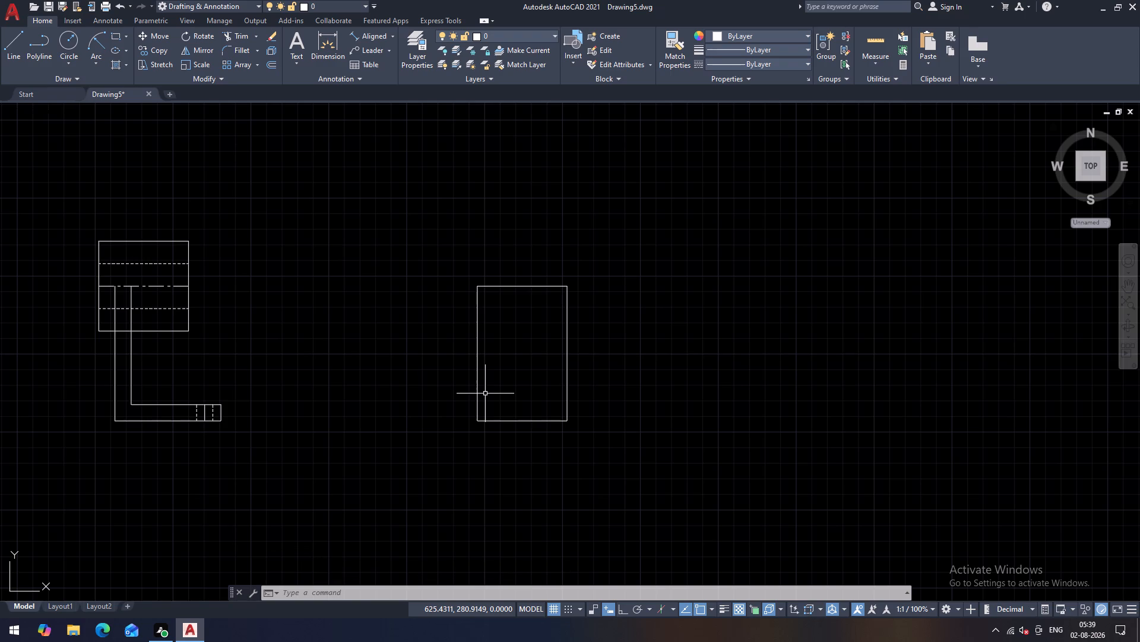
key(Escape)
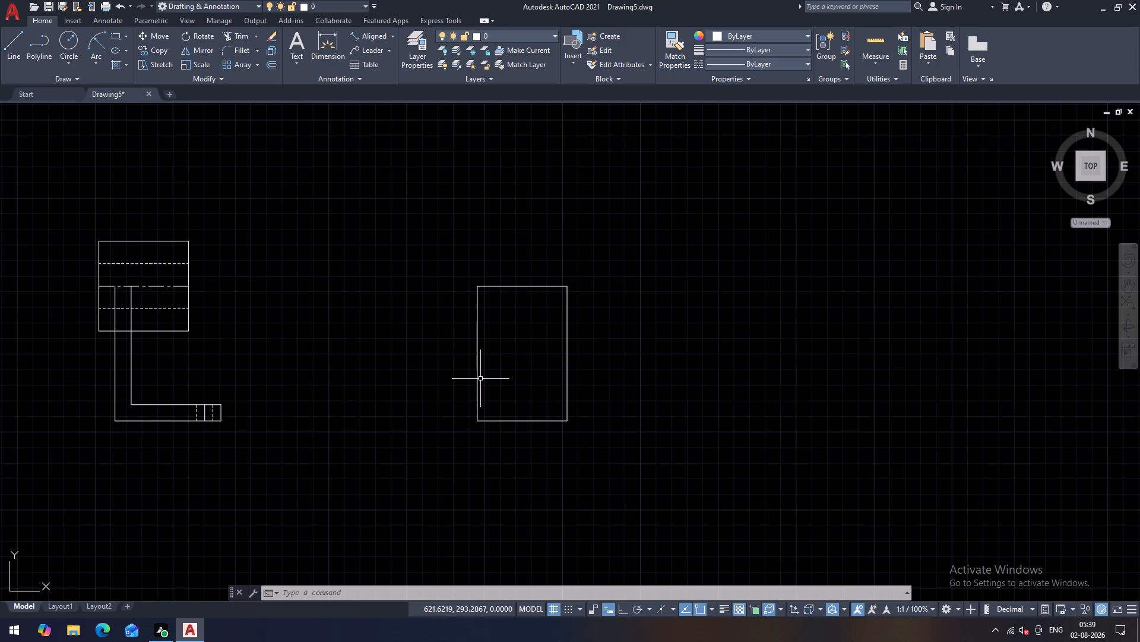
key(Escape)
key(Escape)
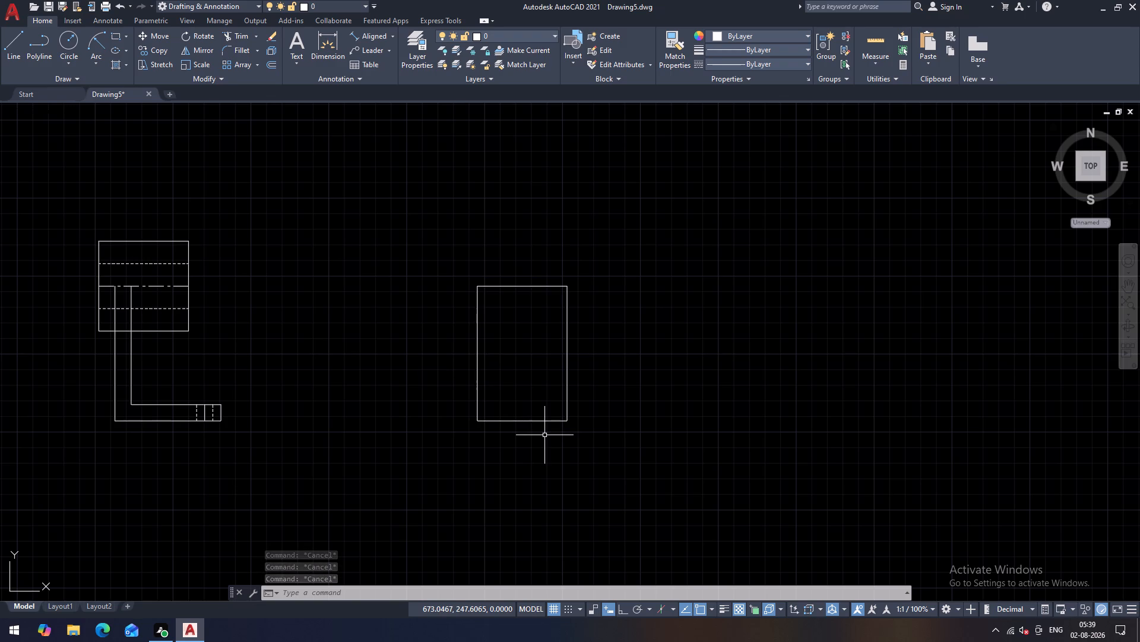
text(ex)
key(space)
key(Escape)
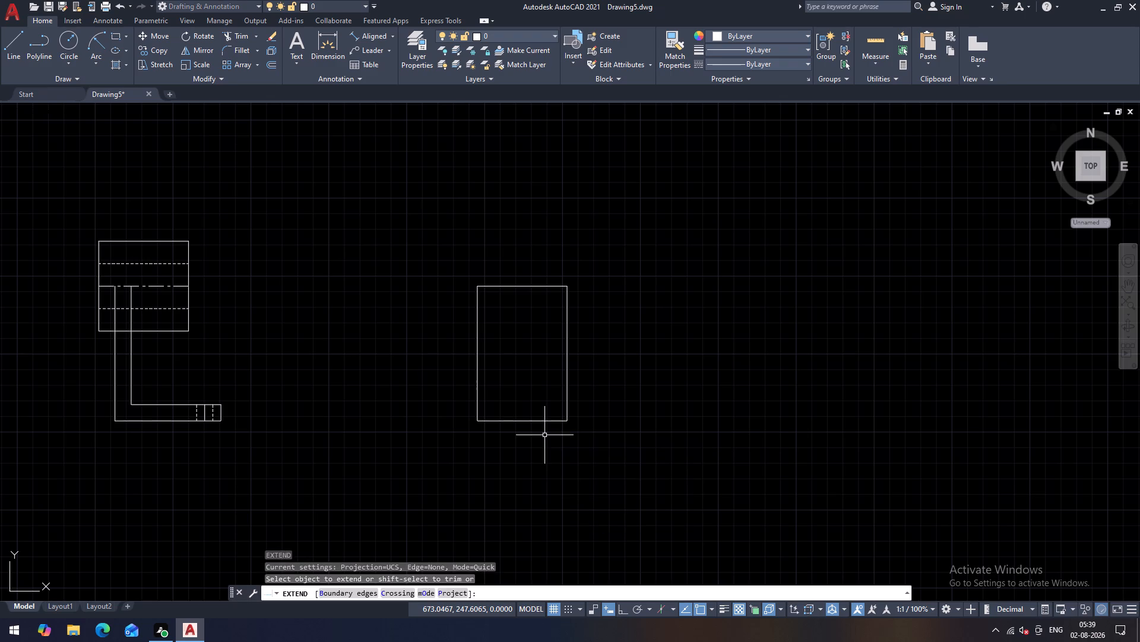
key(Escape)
Explode the 72 by 108 rectangle of the second view into separate lines.
text(ex)
text(pl)
key(space)
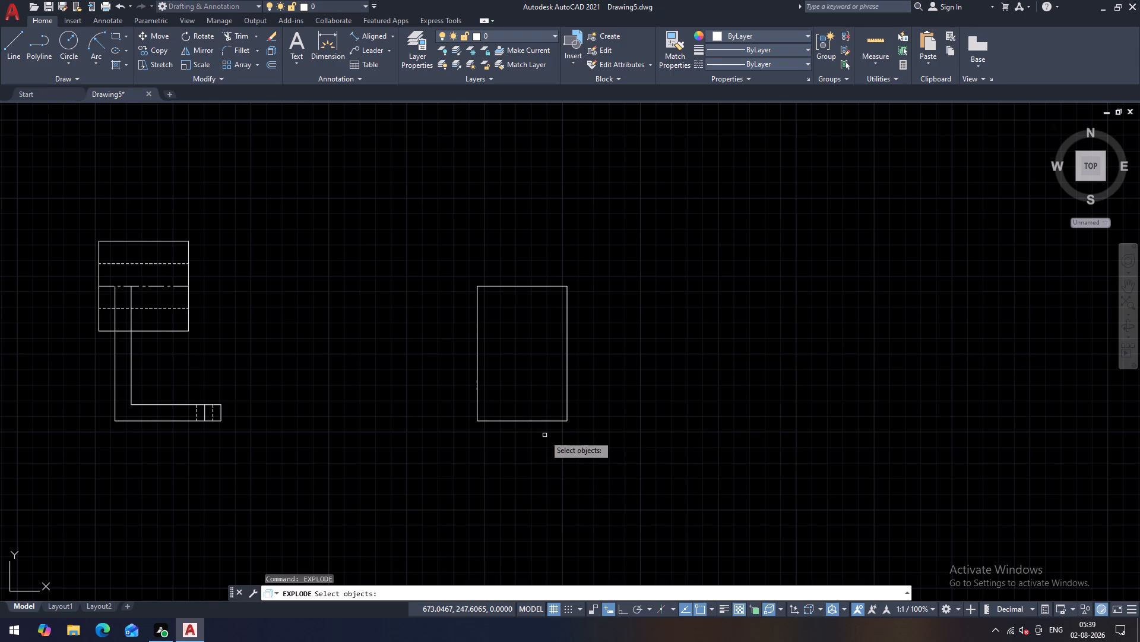
click(555, 420)
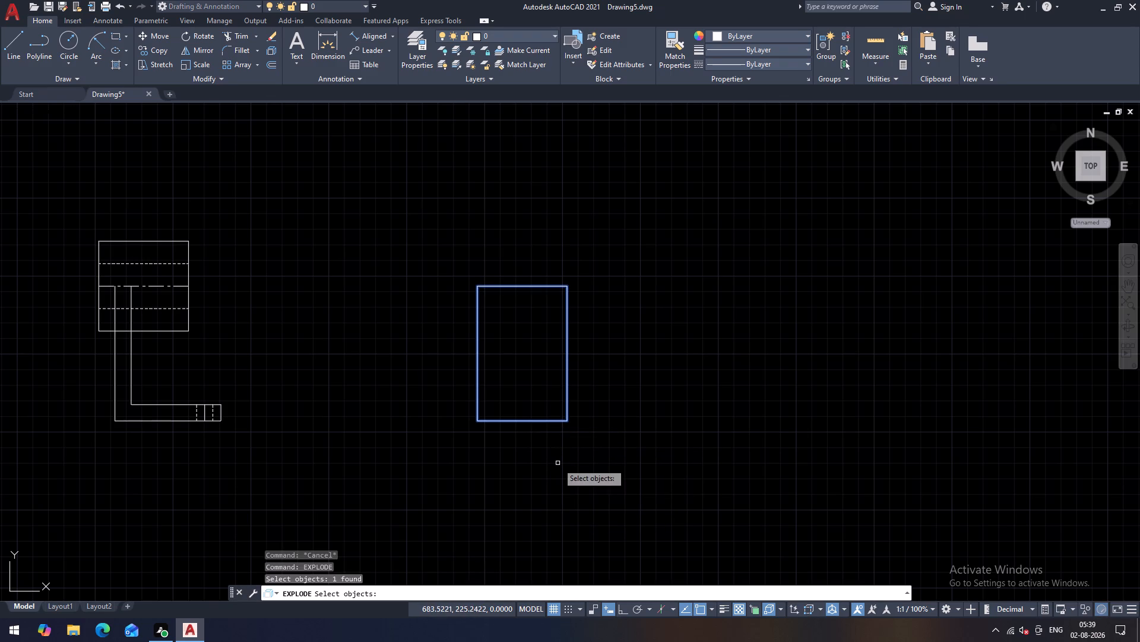
key(space)
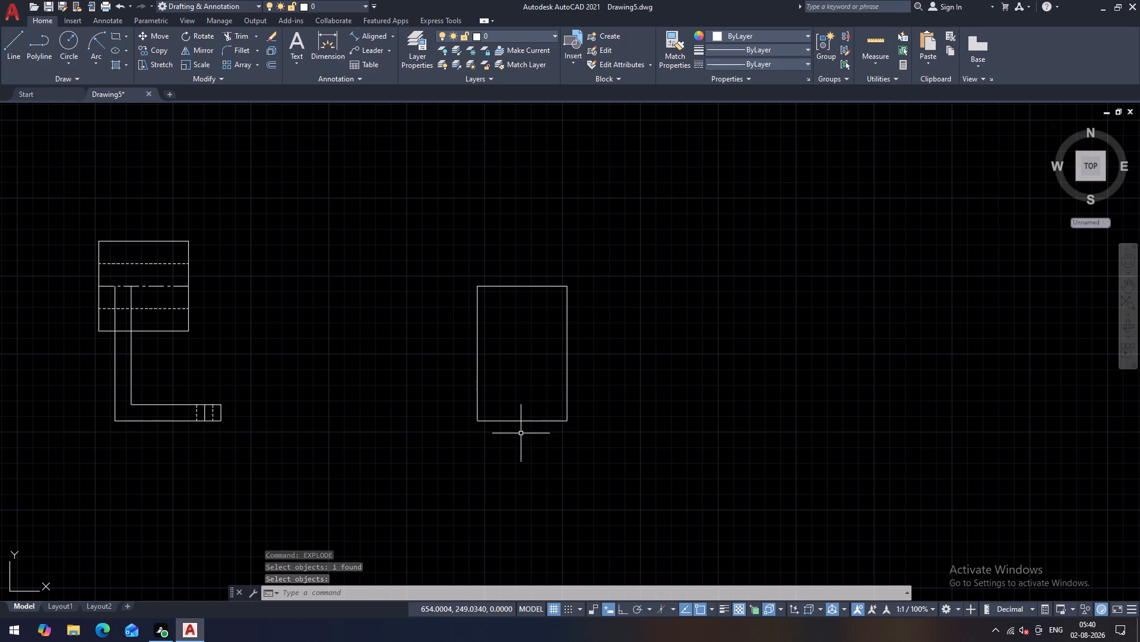
key(Escape)
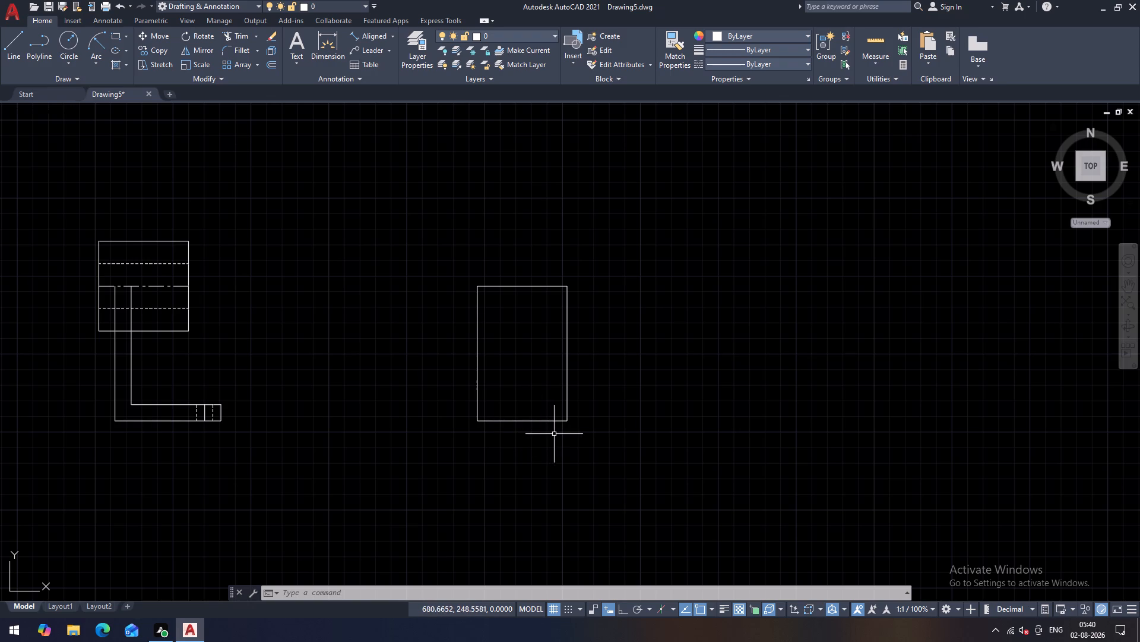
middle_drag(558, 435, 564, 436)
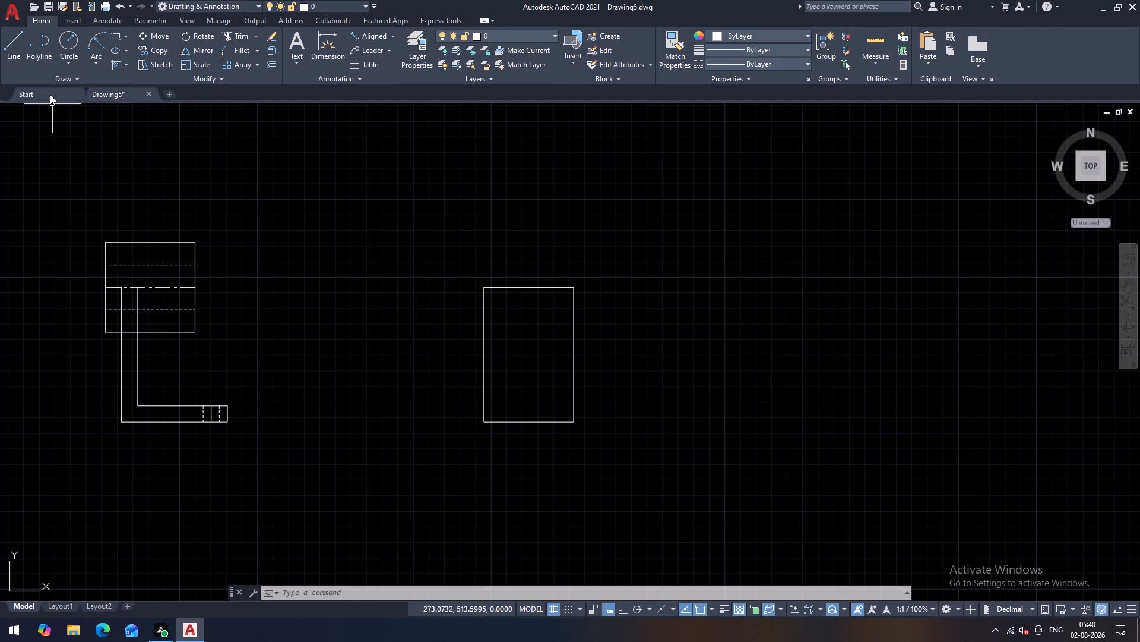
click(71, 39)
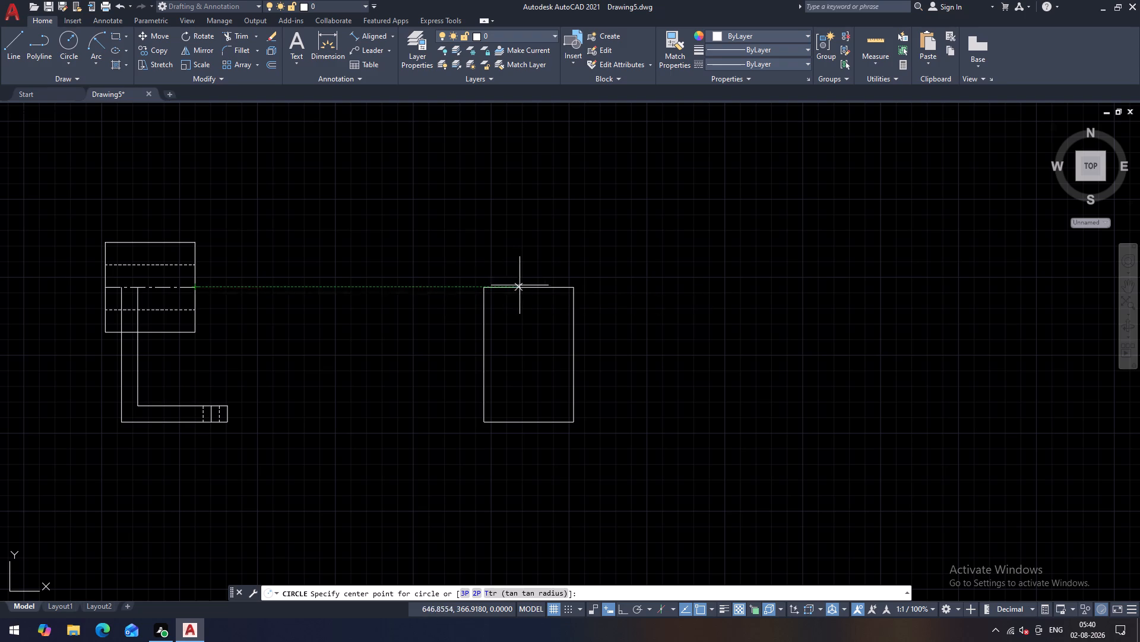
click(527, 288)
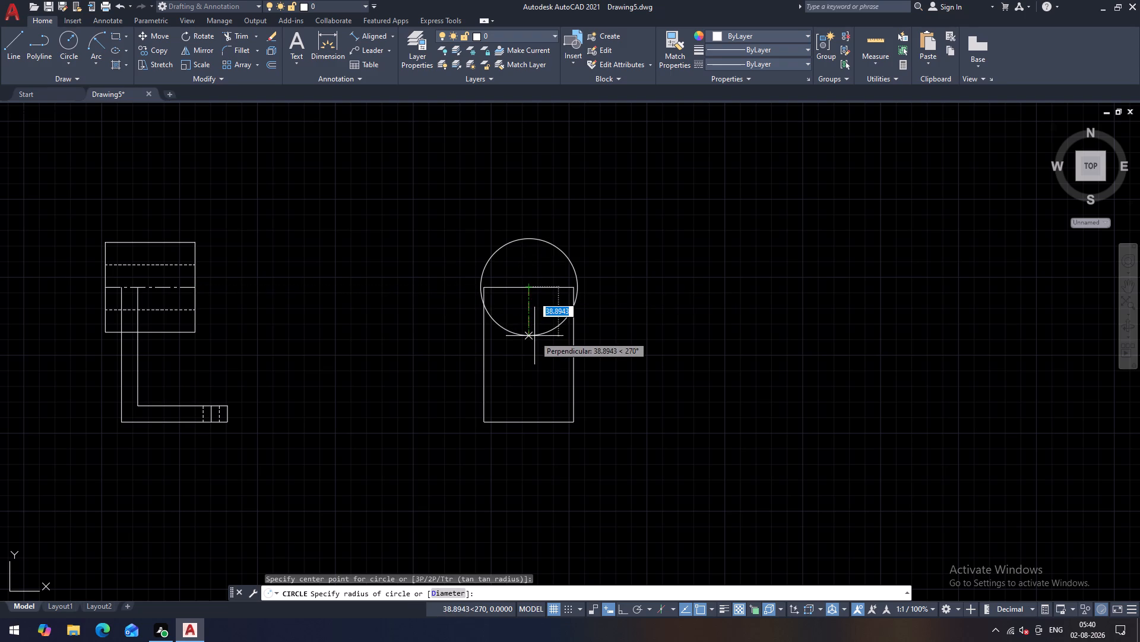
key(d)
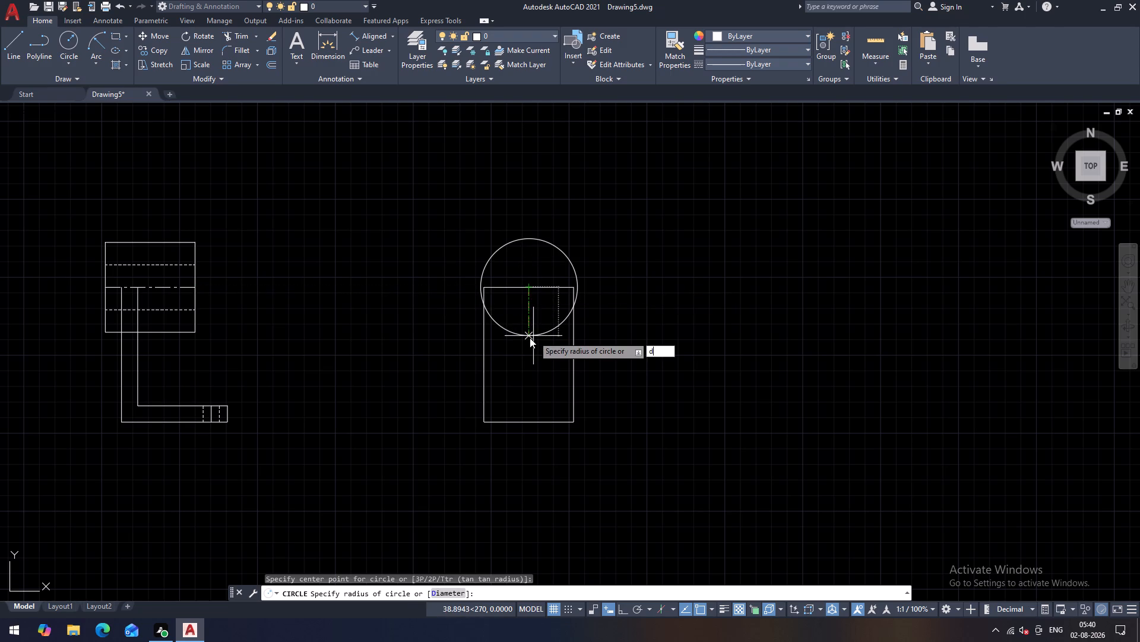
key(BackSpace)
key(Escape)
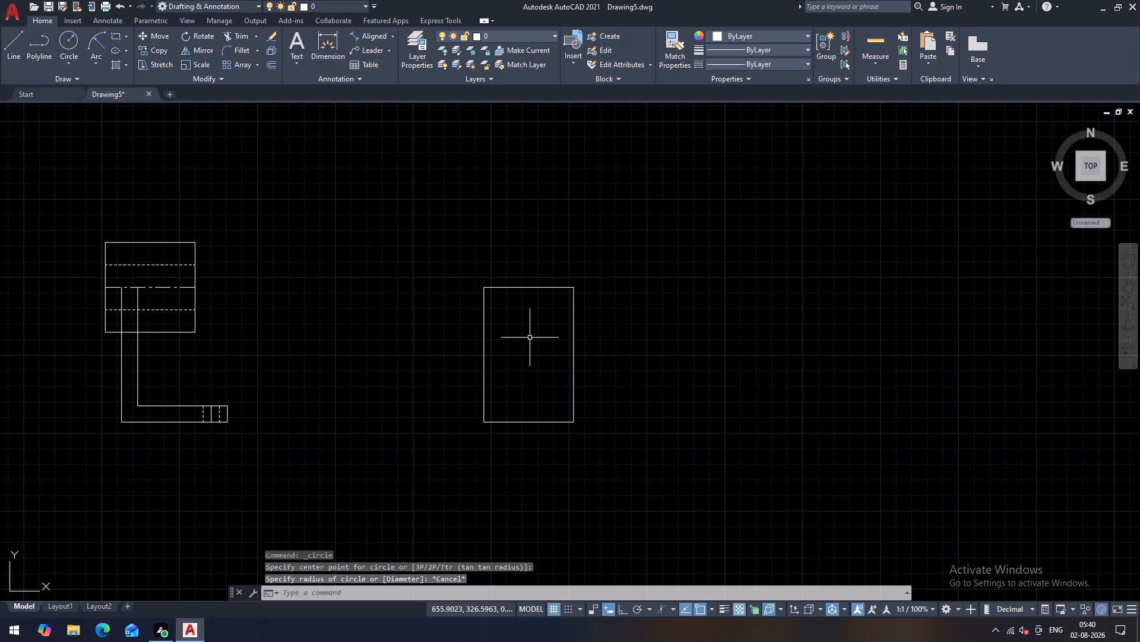
Draw two concentric circles of radius 18 and 36 centred on the midpoint of the rectangle's top edge.
text(c)
key(space)
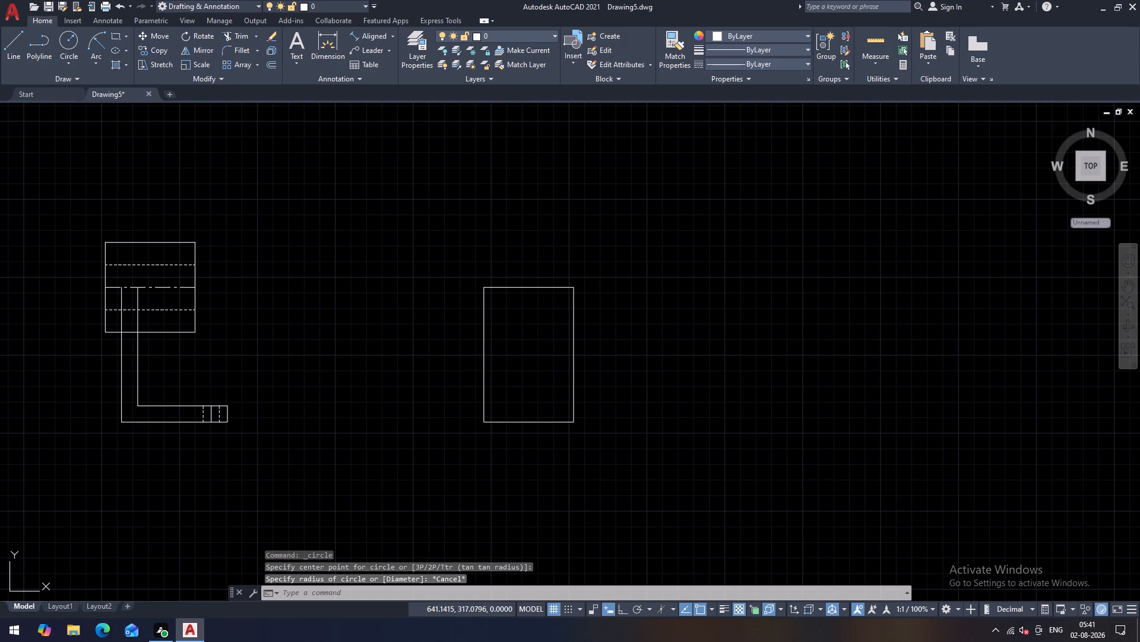
click(528, 287)
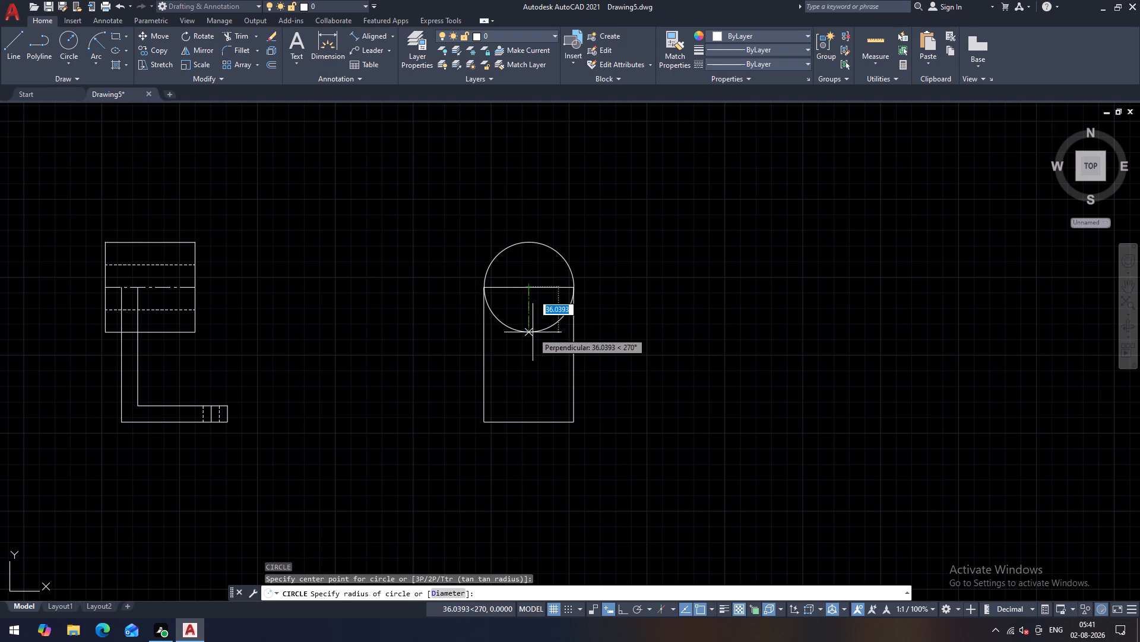
text(18)
key(Return)
key(space)
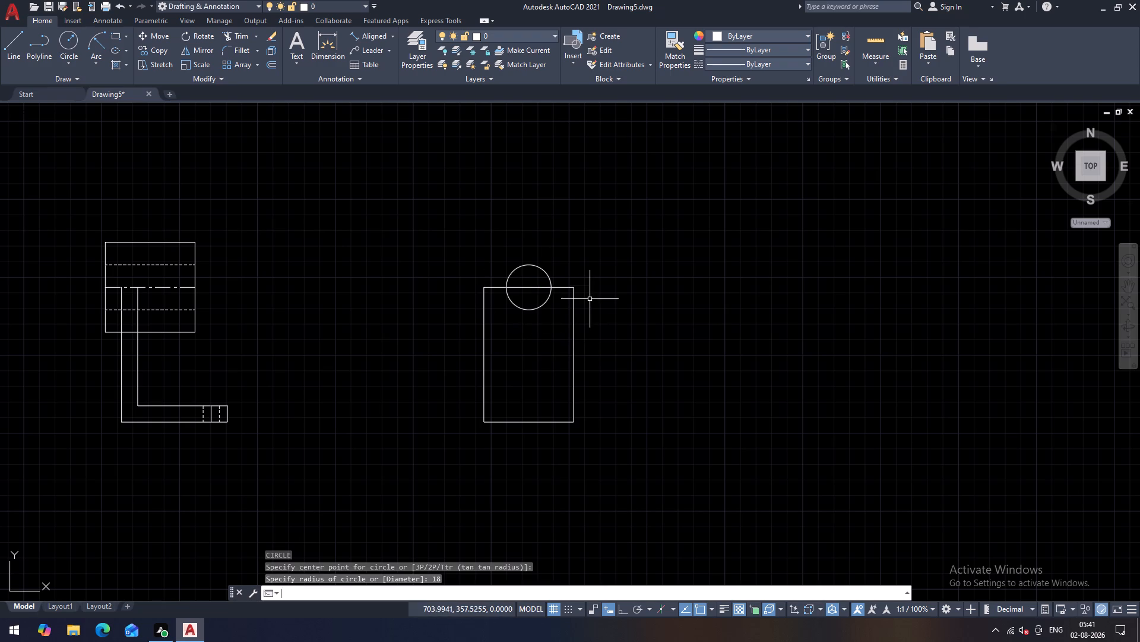
click(530, 289)
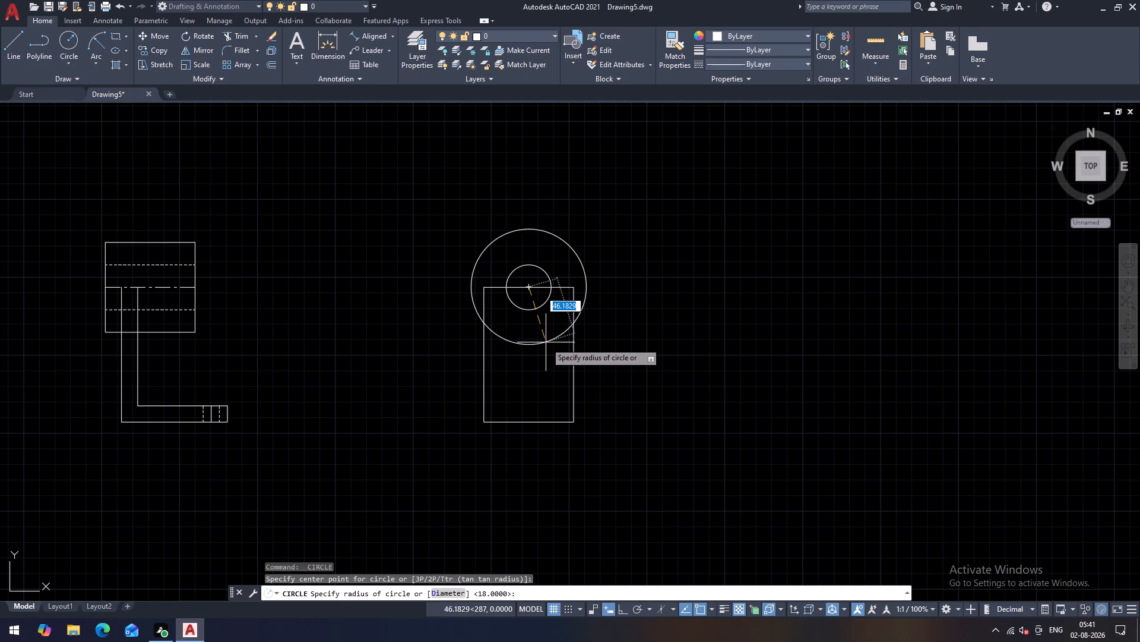
text(36)
key(Return)
key(Escape)
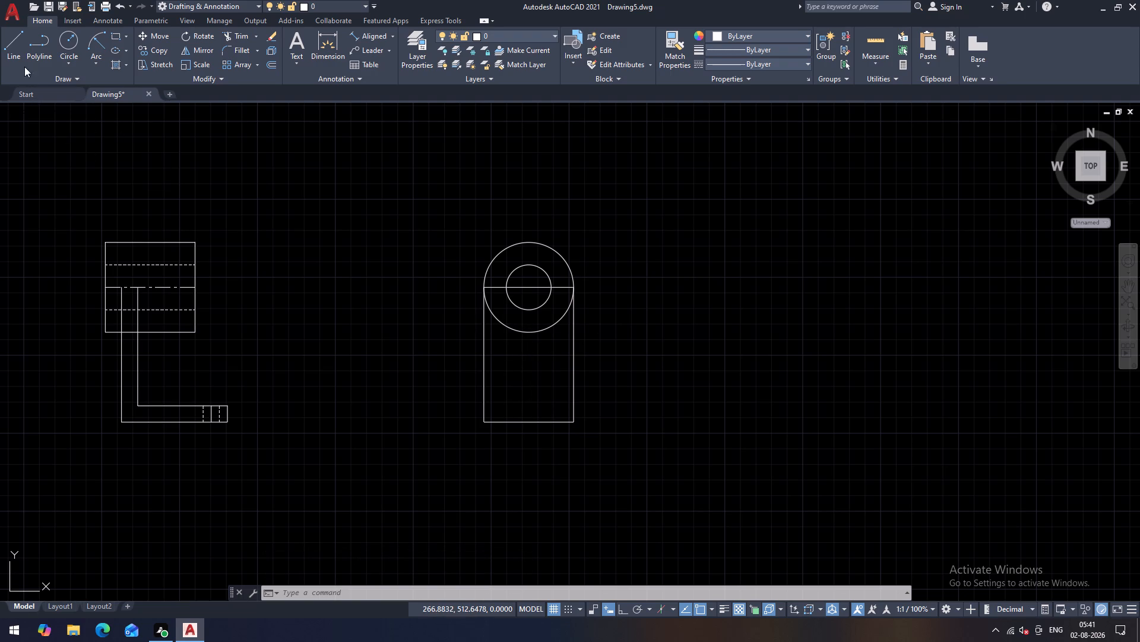
Draw a vertical line from the outer circle's bottom quadrant through the centre to slightly above the circle.
click(12, 52)
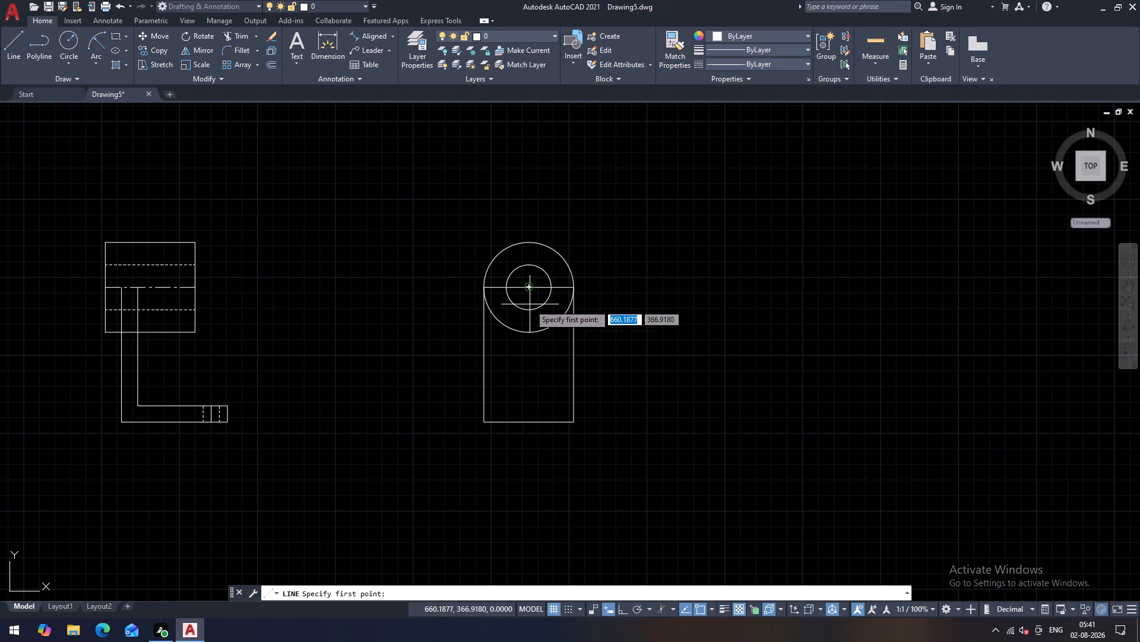
click(529, 332)
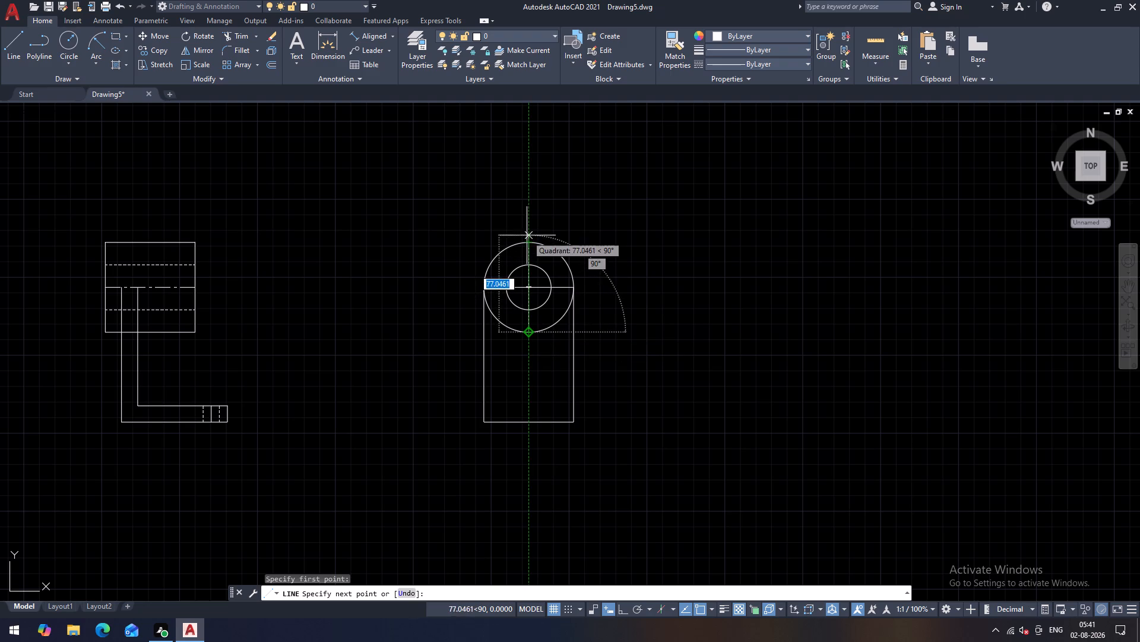
click(528, 229)
key(Escape)
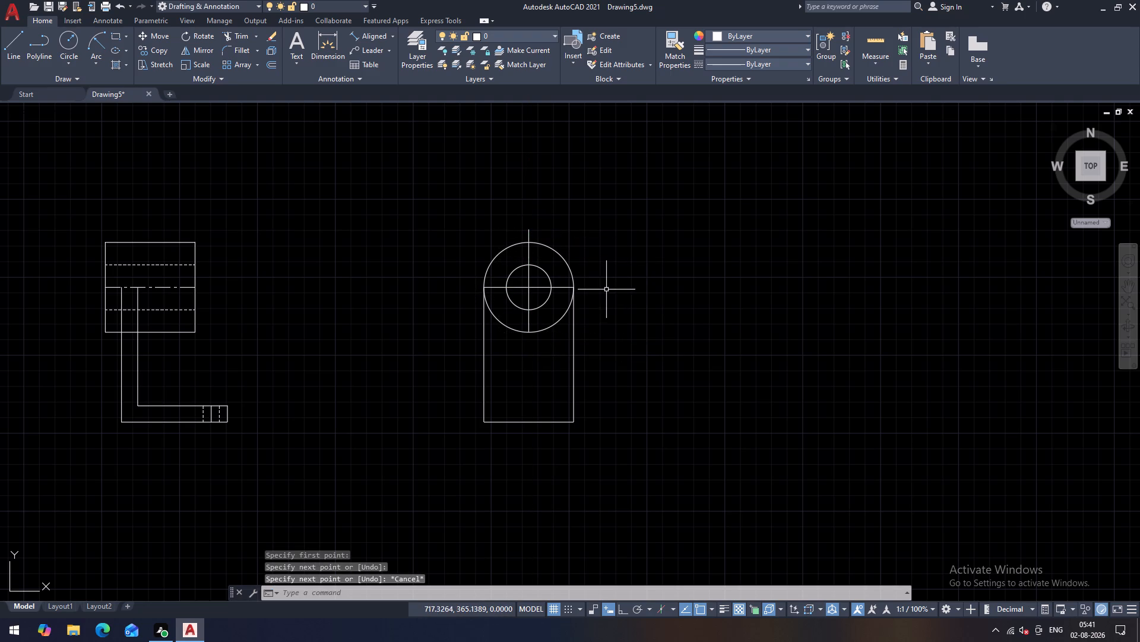
Match the first view's centre line properties onto the vertical line and the horizontal line through the circles.
text(ma)
key(space)
click(161, 287)
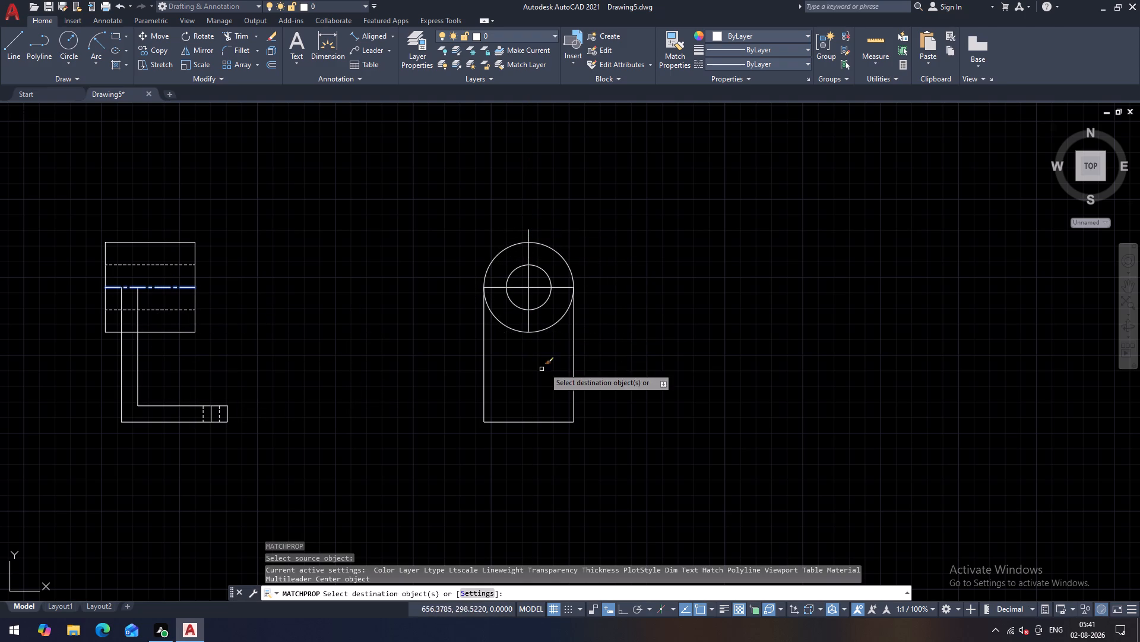
click(530, 301)
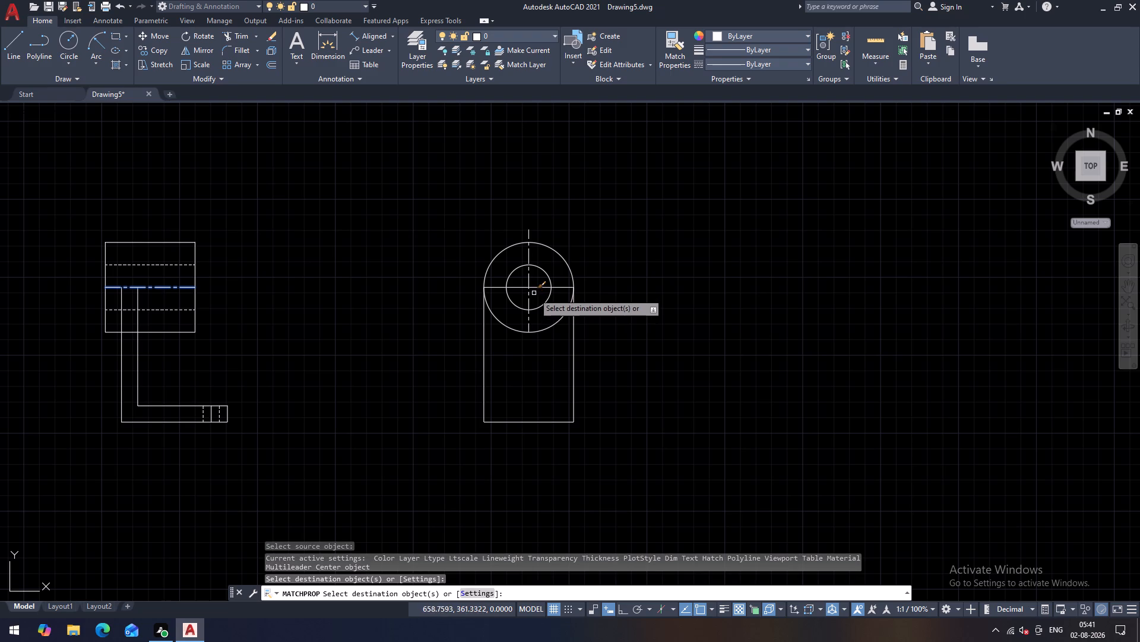
click(536, 289)
key(Escape)
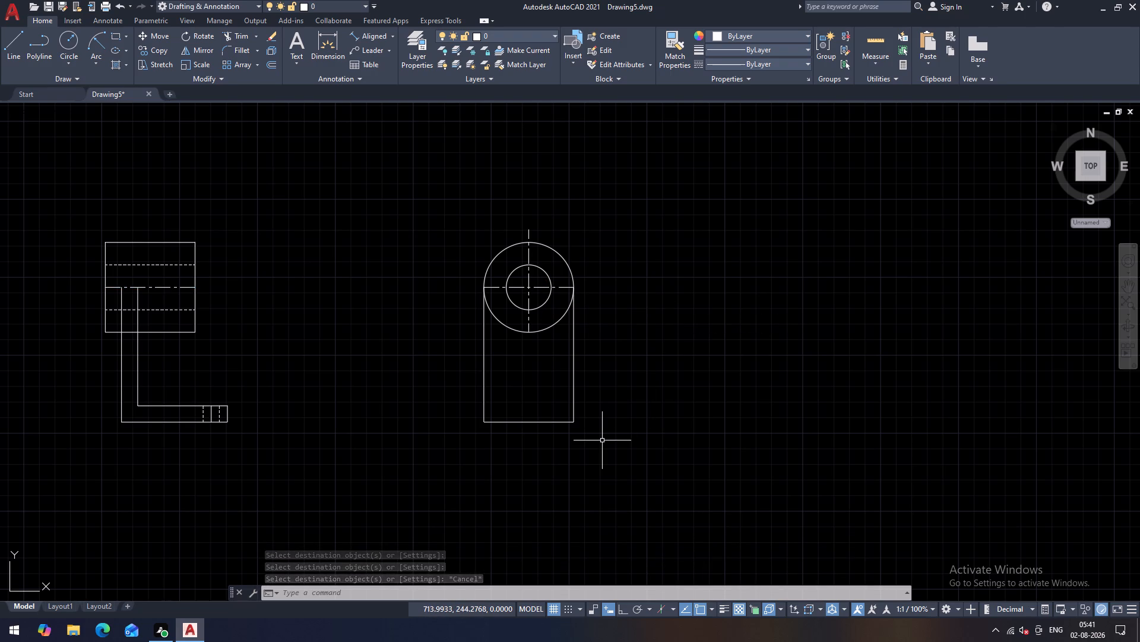
Offset the second view's bottom edge 13 upward to mark the base thickness.
text(o)
key(space)
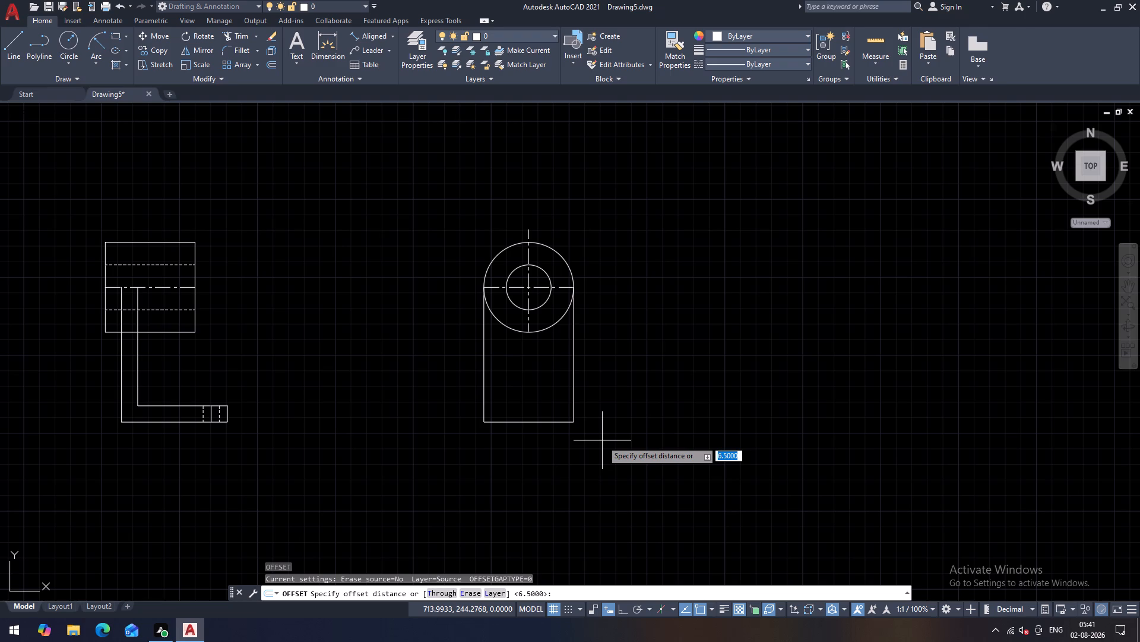
text(13)
key(space)
click(527, 421)
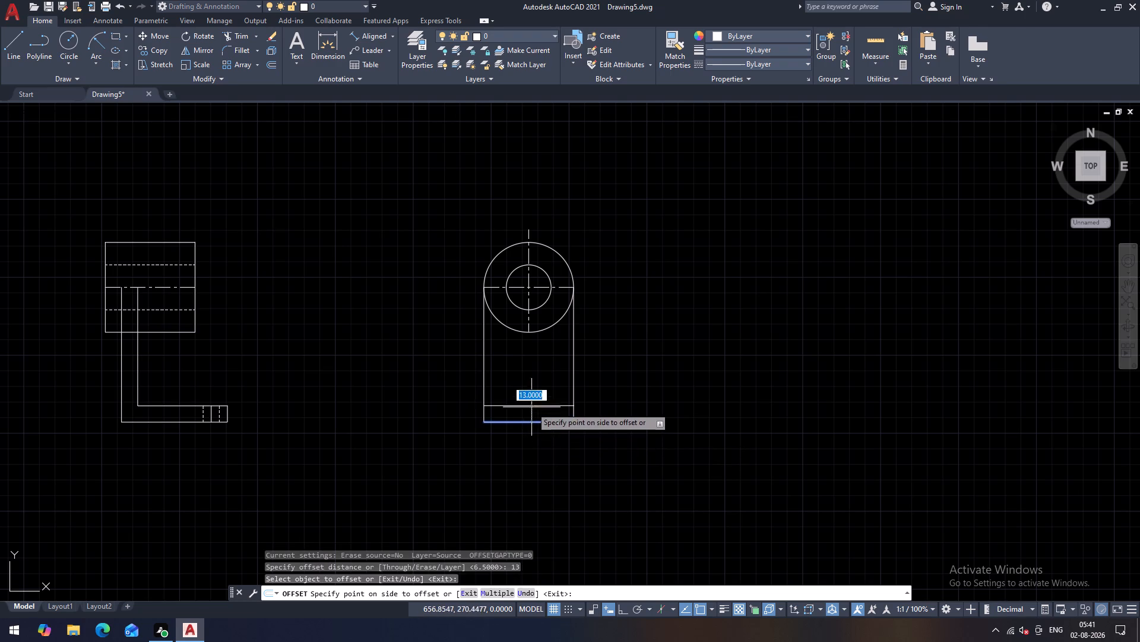
click(531, 407)
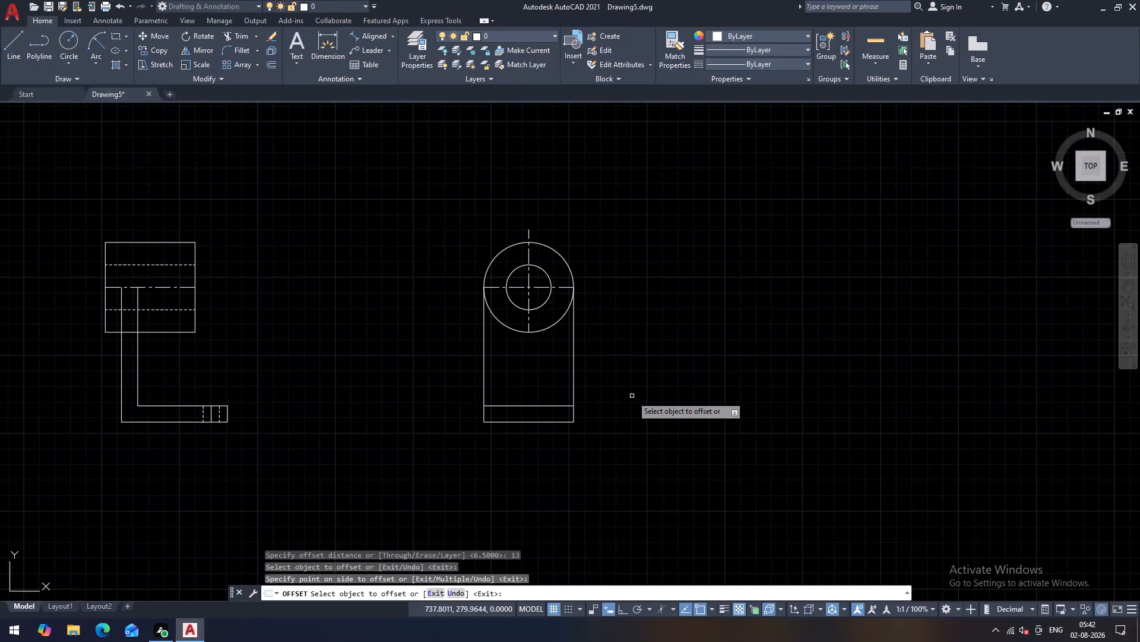
key(Escape)
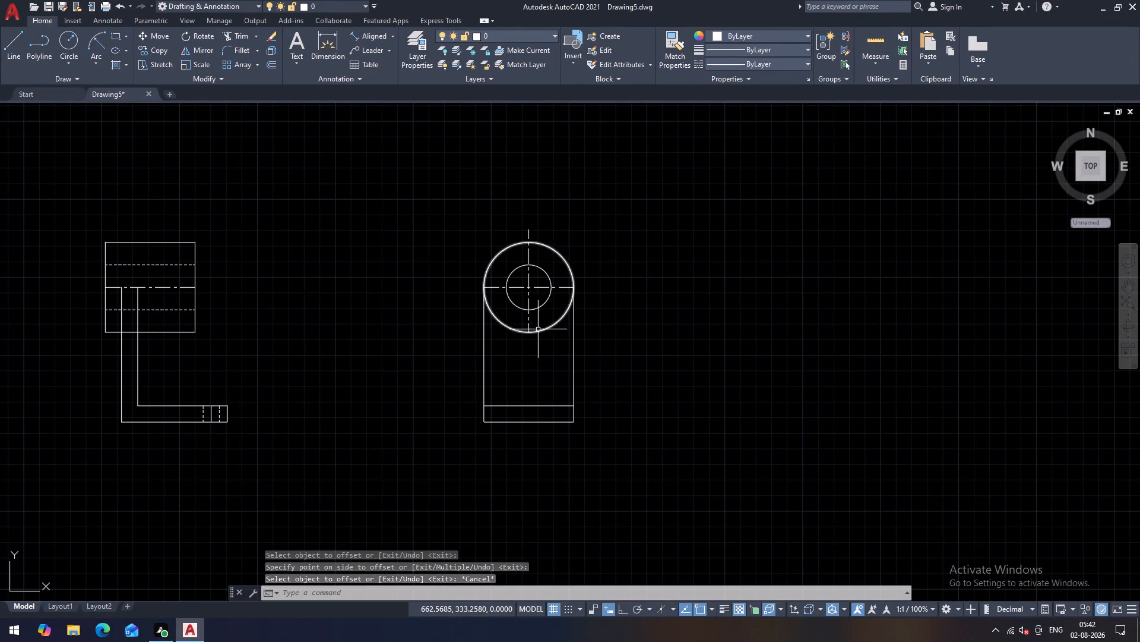
Stretch the lower end of the vertical centre line down to slightly below the second view's bottom edge.
click(528, 324)
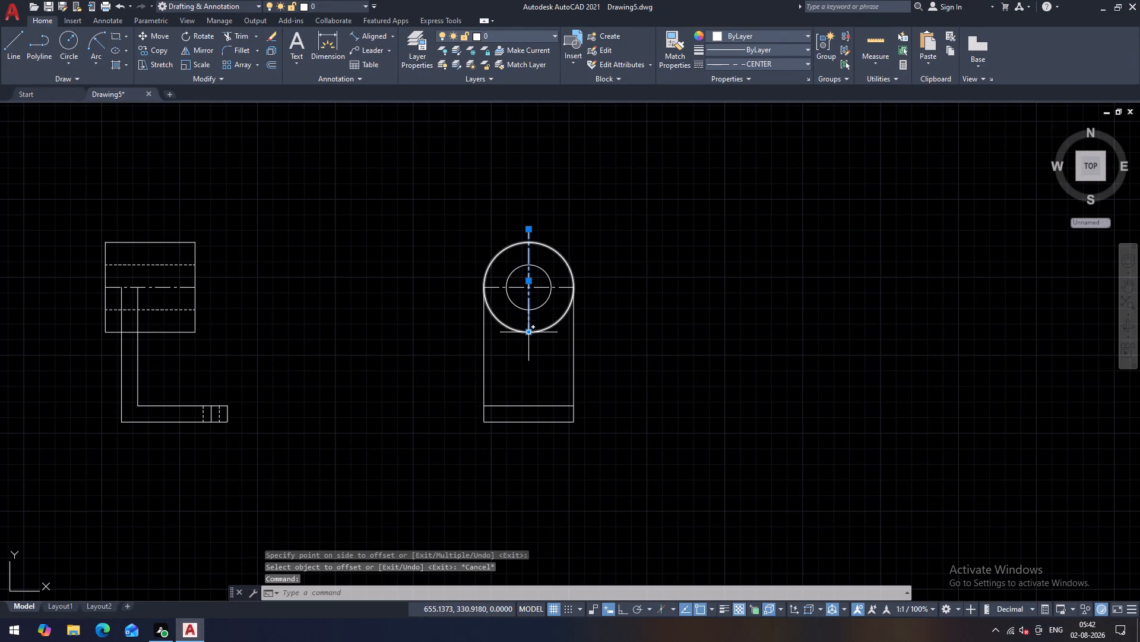
click(527, 331)
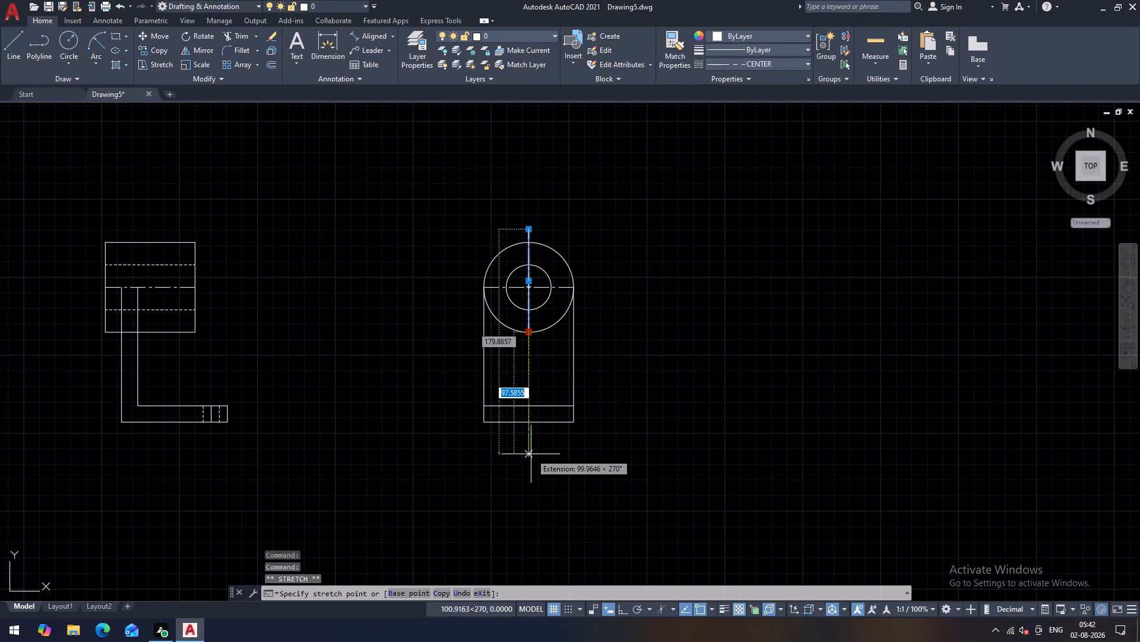
click(530, 446)
key(Escape)
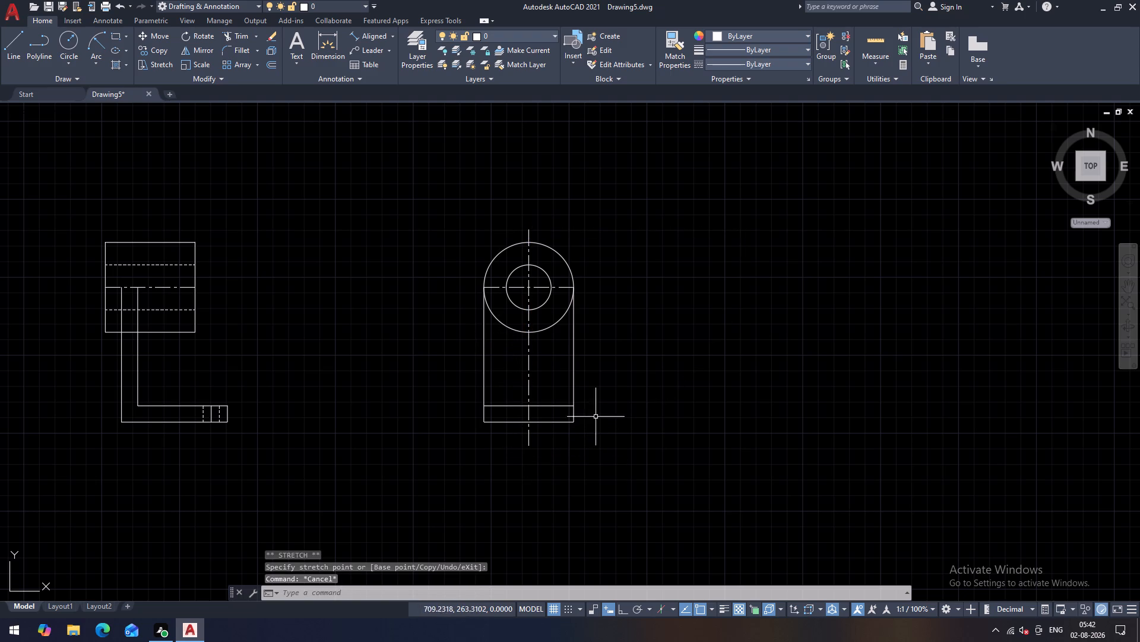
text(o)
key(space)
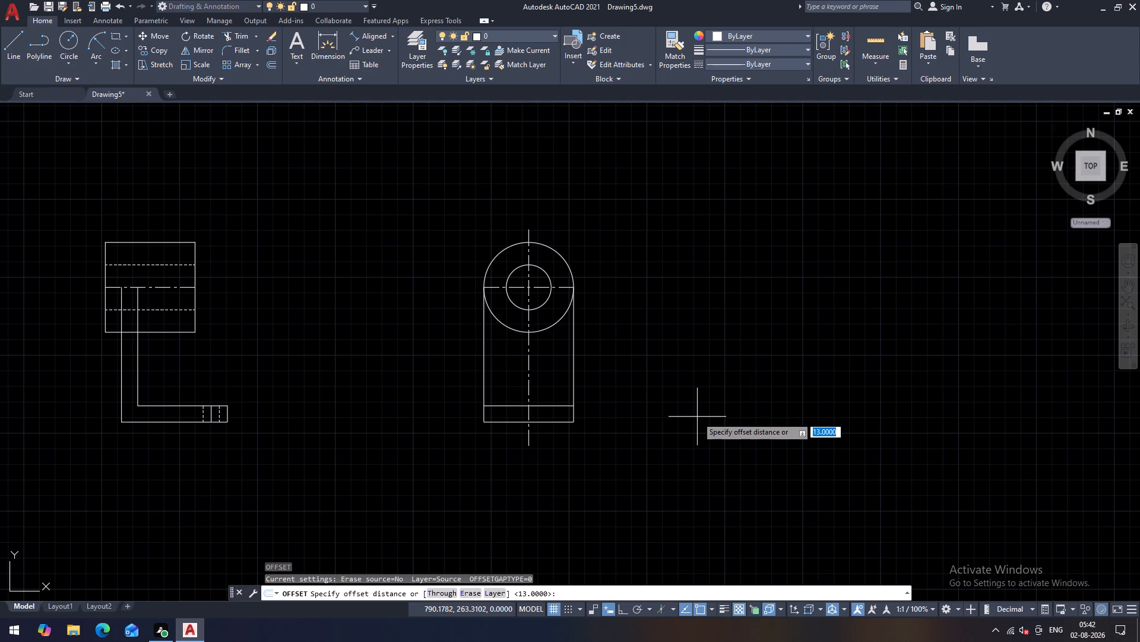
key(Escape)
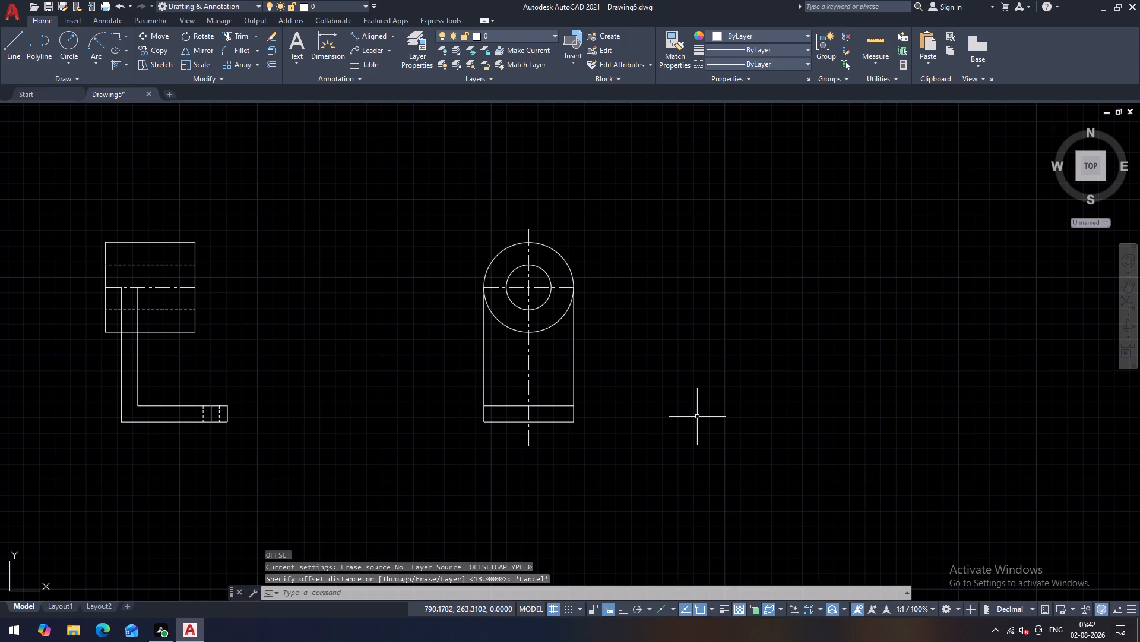
Offset both vertical side edges of the second view 13 outward.
key(space)
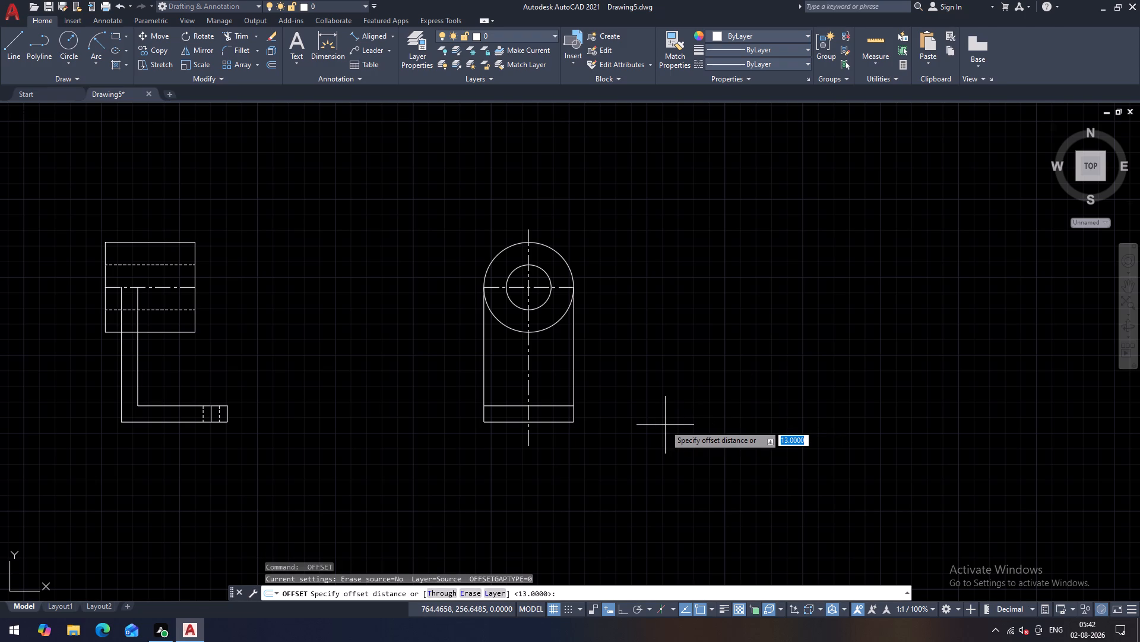
key(space)
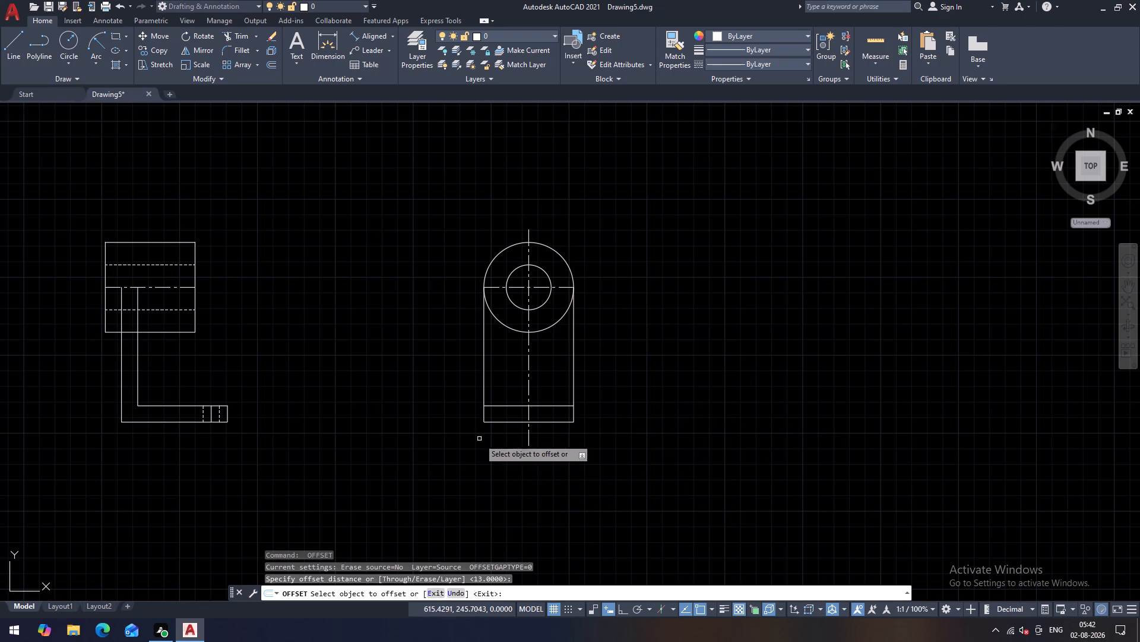
click(485, 413)
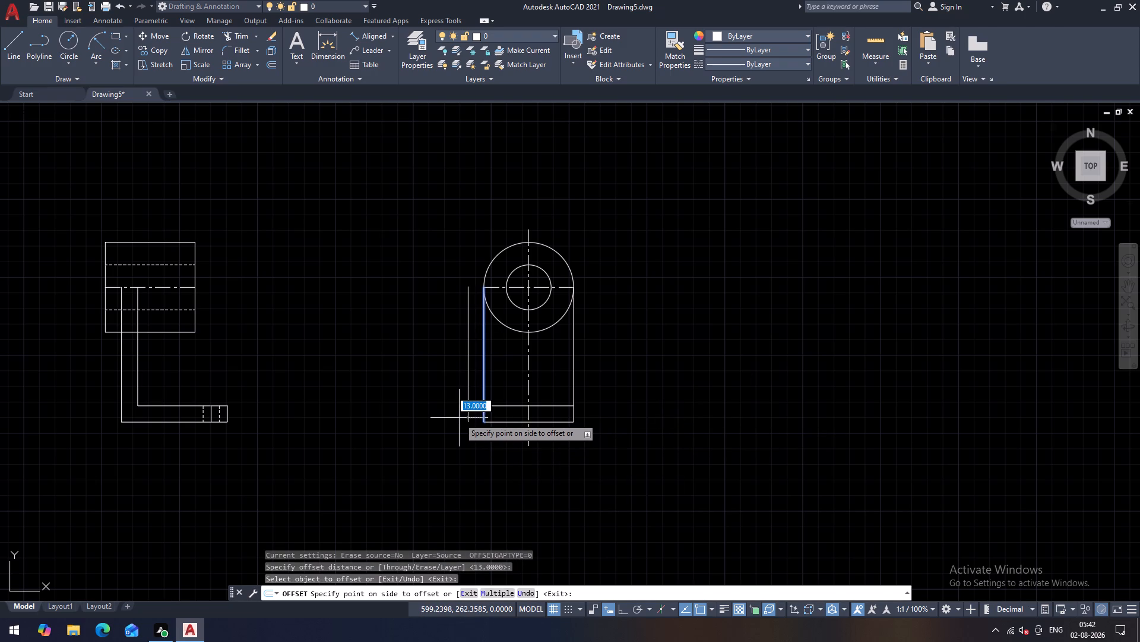
click(459, 418)
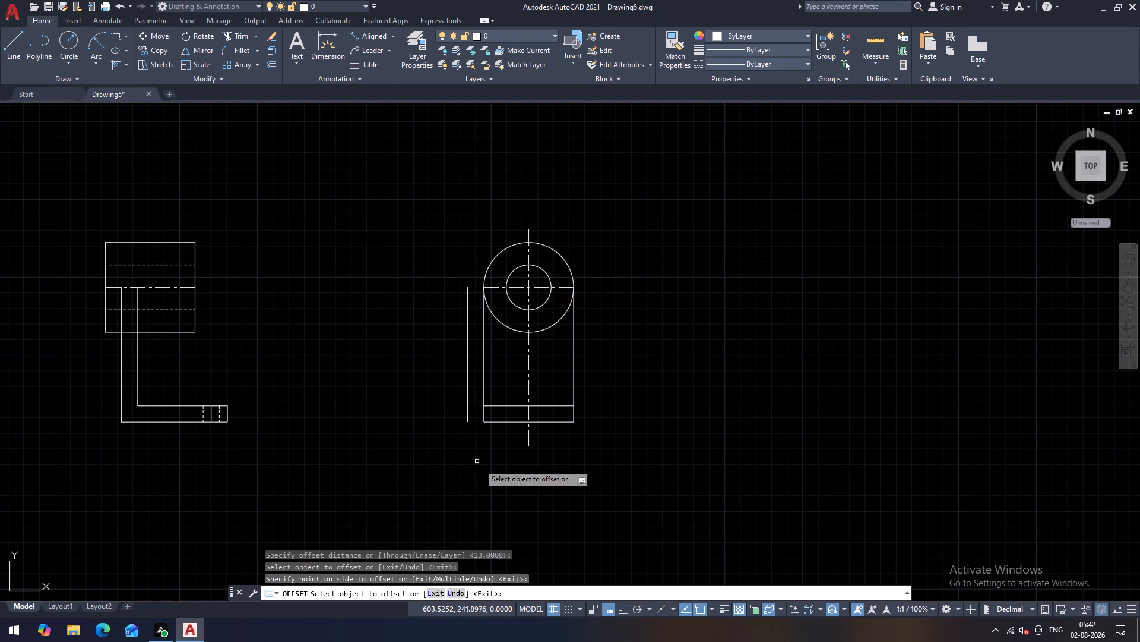
click(574, 418)
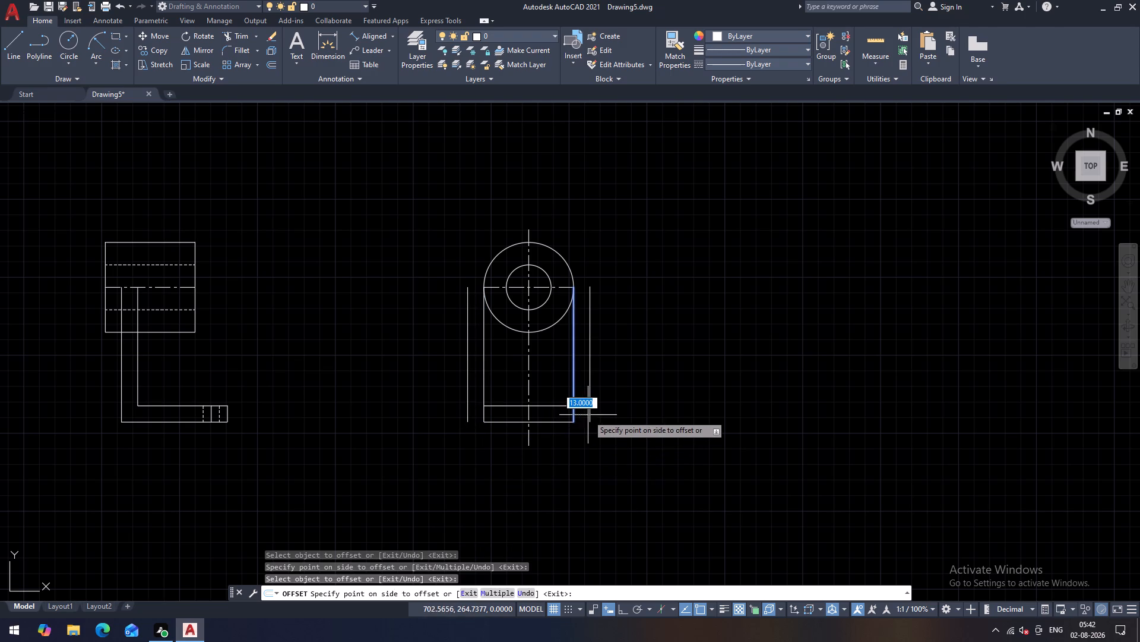
click(588, 415)
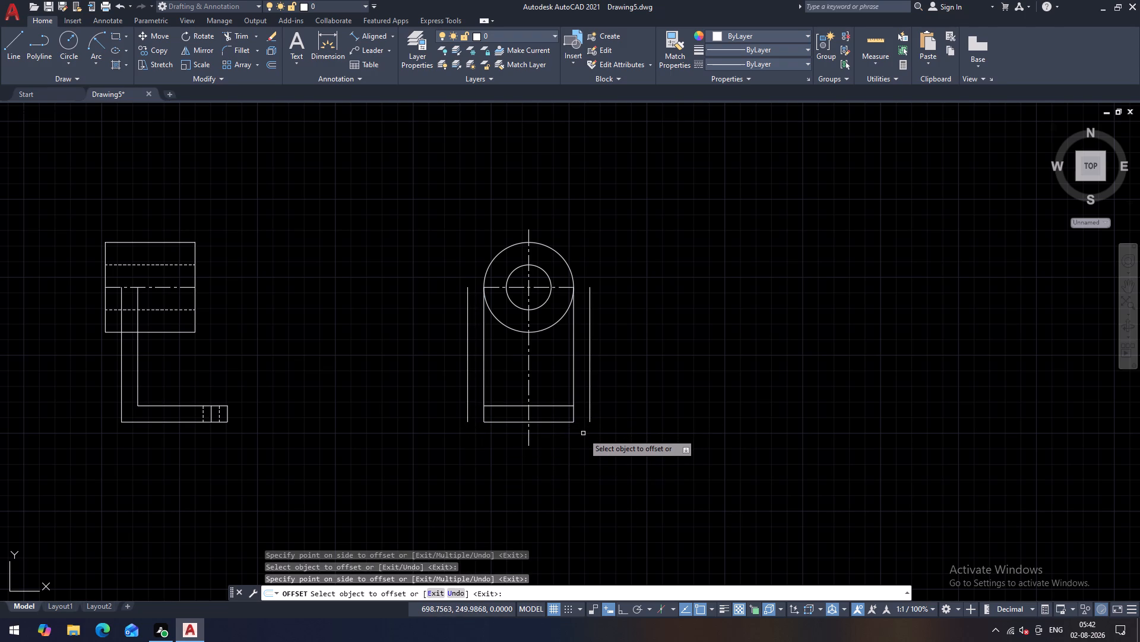
key(Escape)
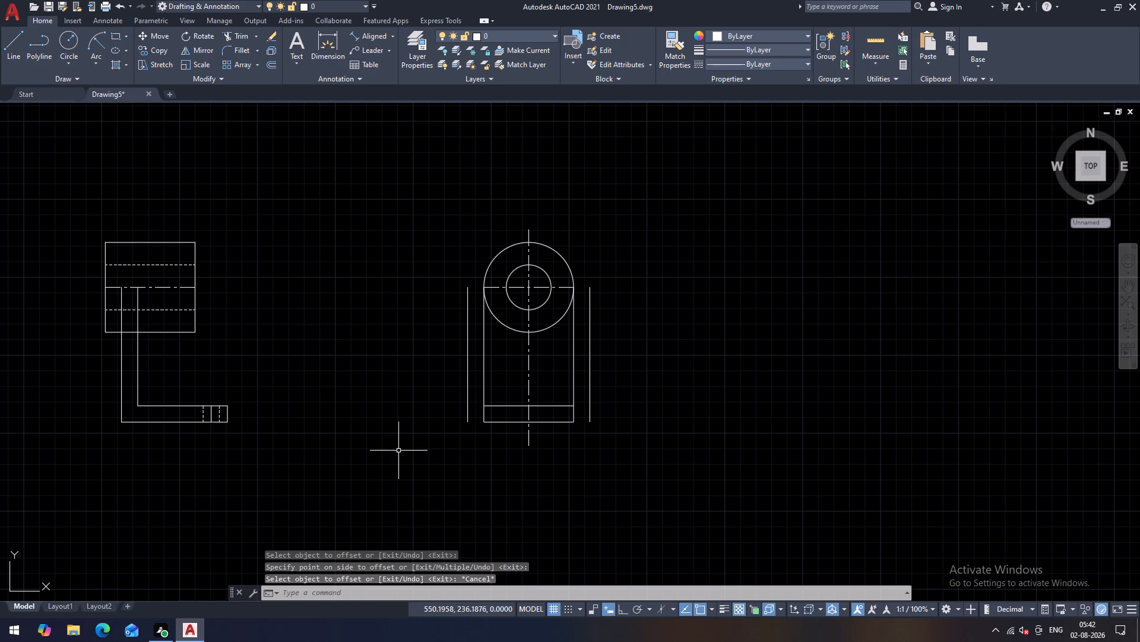
Extend the base's top and bottom edges on both sides to meet the outer offset lines.
text(ex)
key(space)
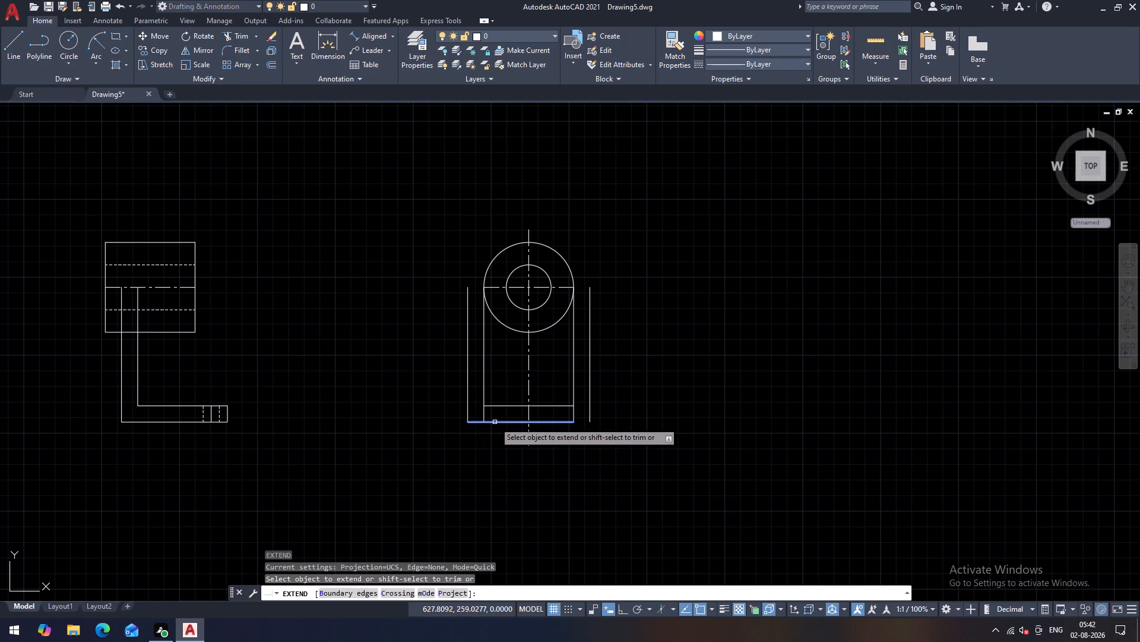
click(495, 422)
click(566, 423)
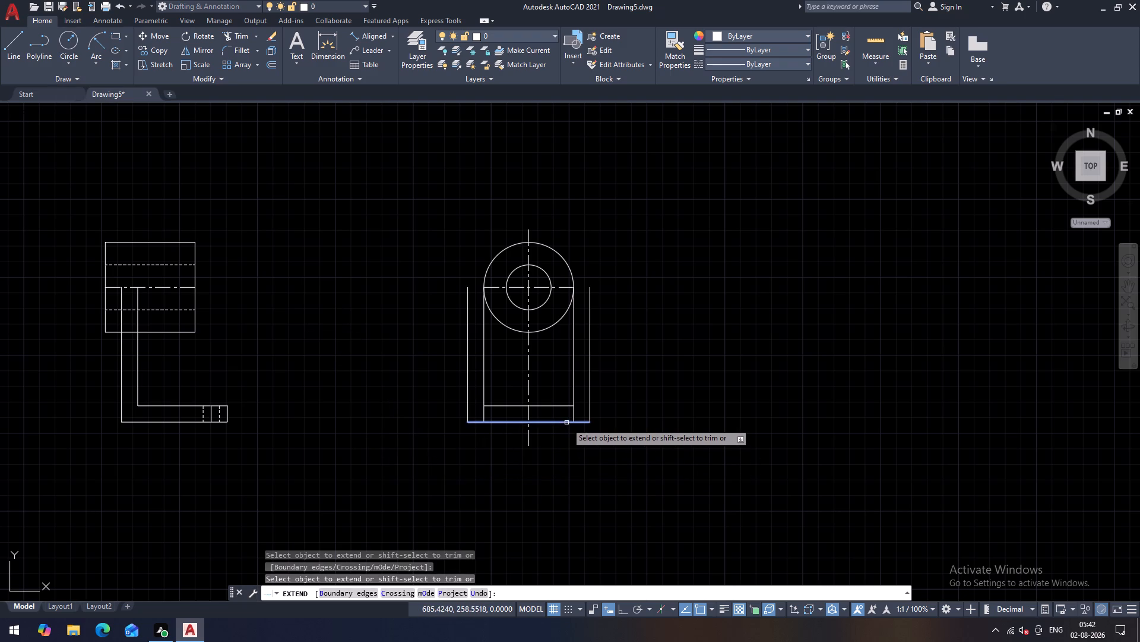
click(492, 405)
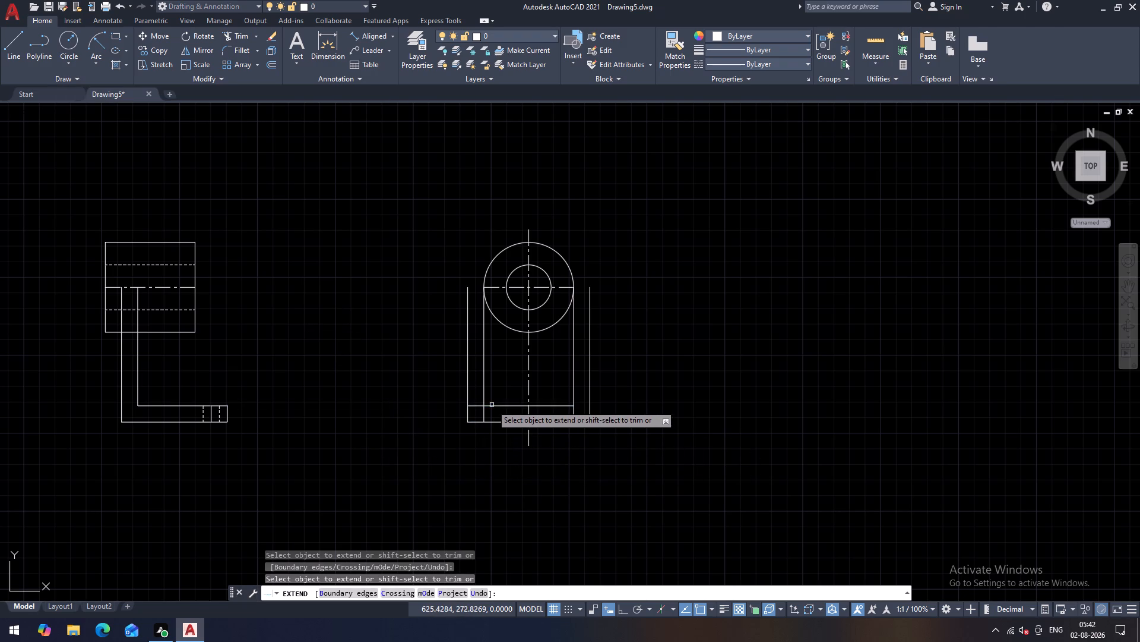
click(566, 407)
key(Escape)
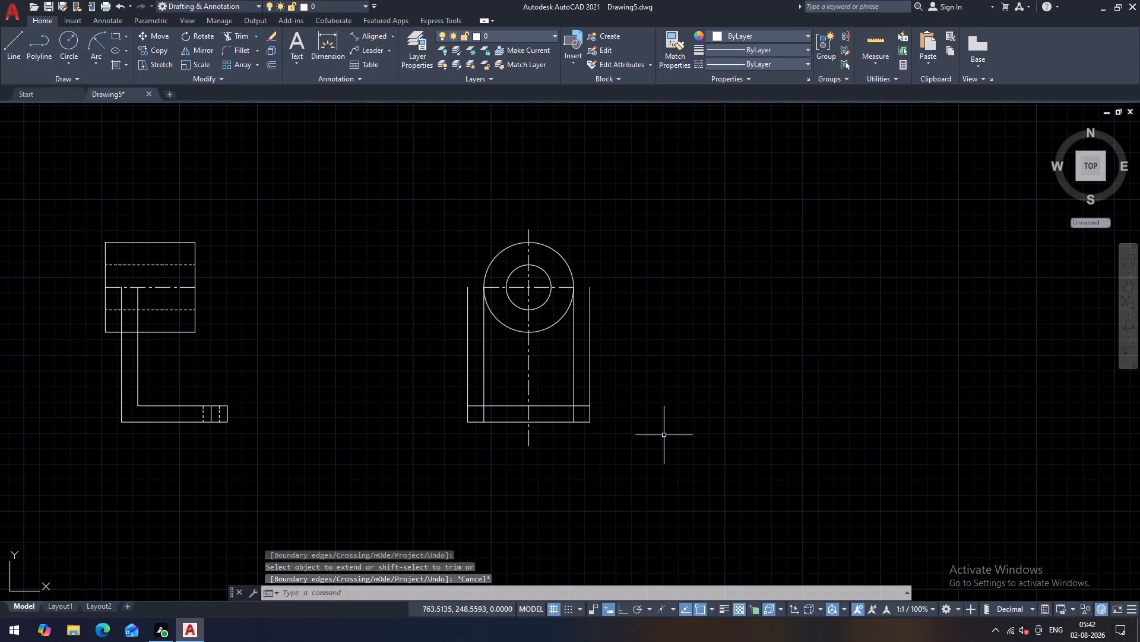
Trim the two outer offset lines above the base's top edge, leaving them as the base's ends.
key(t)
text(r)
key(space)
key(space)
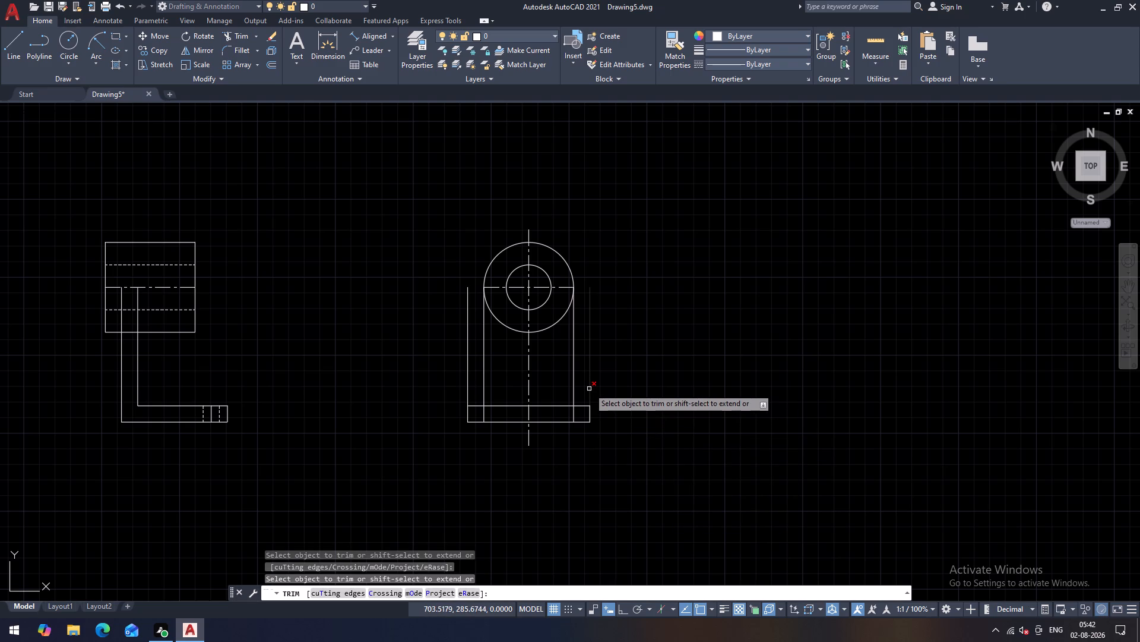
click(589, 388)
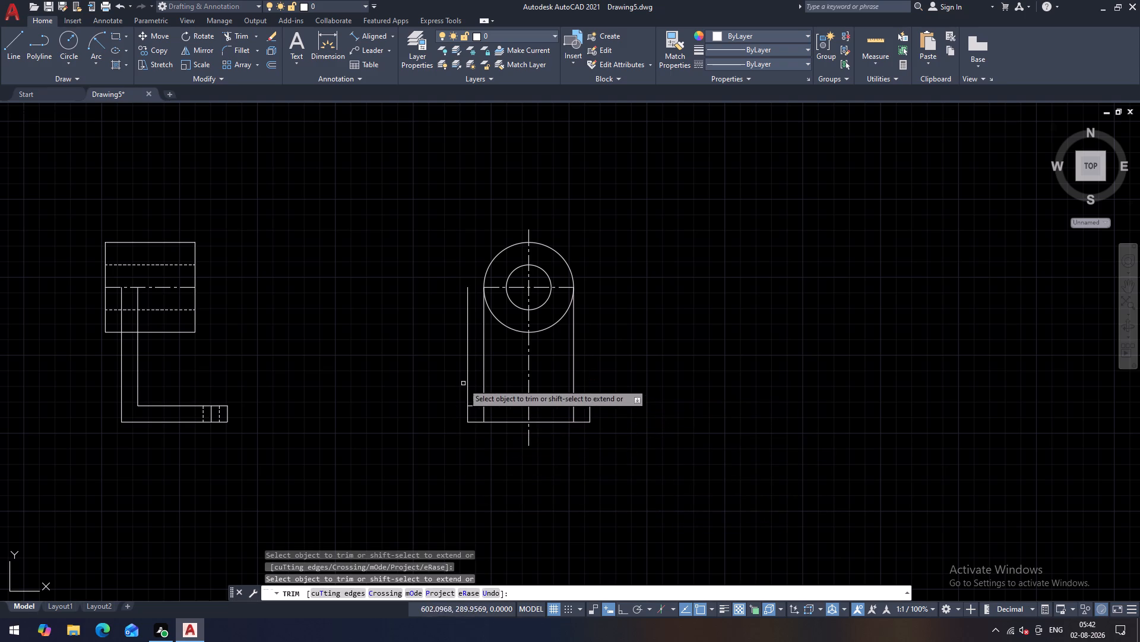
click(468, 380)
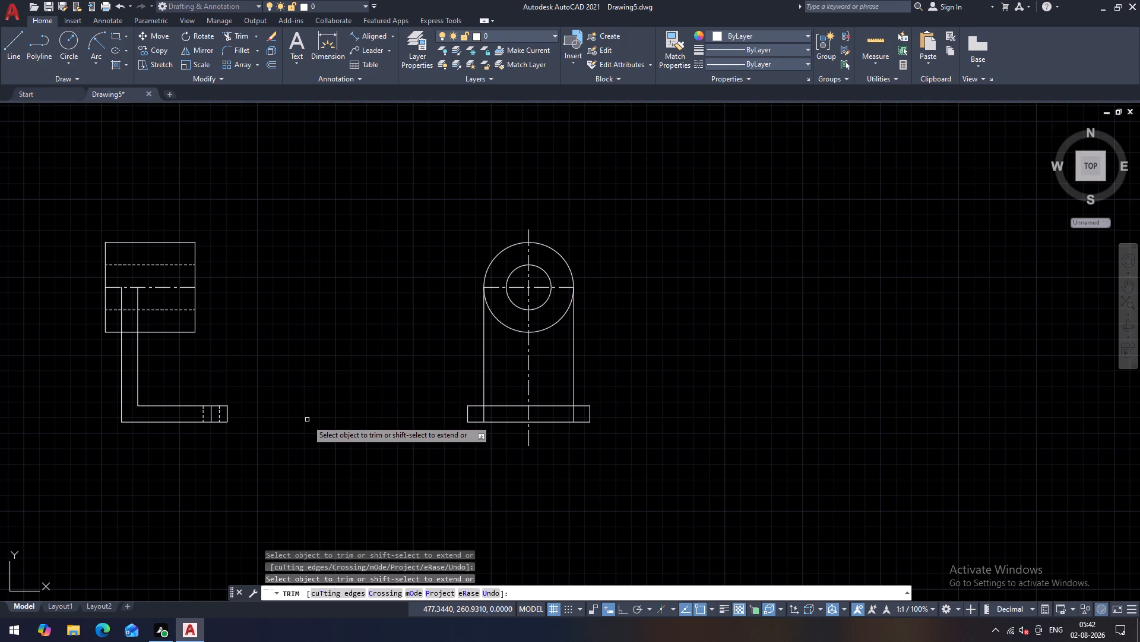
key(Escape)
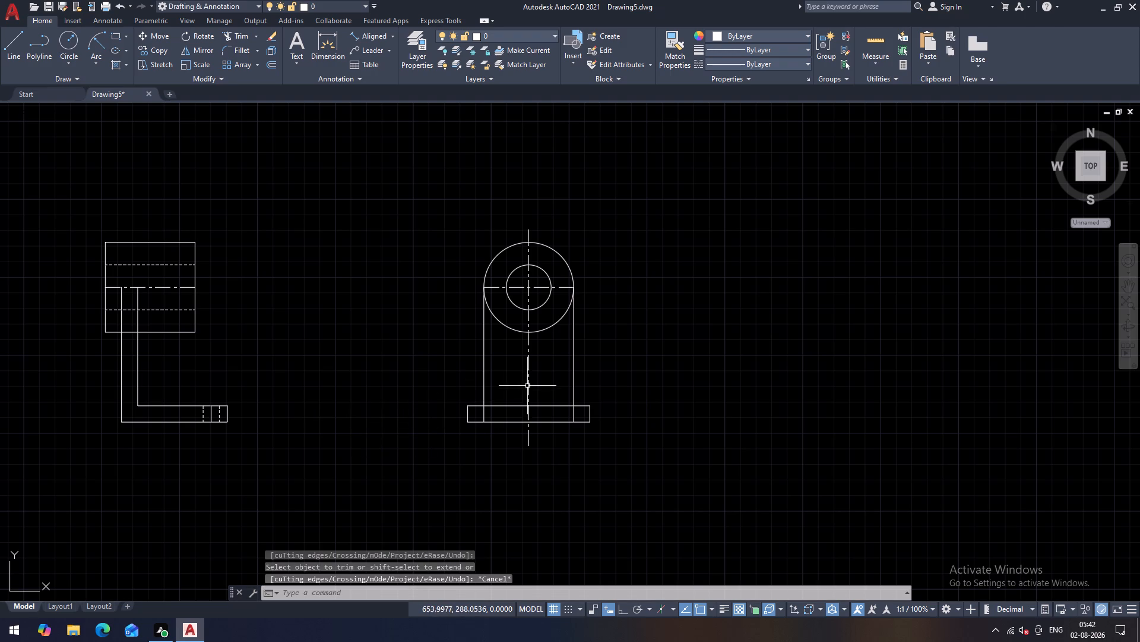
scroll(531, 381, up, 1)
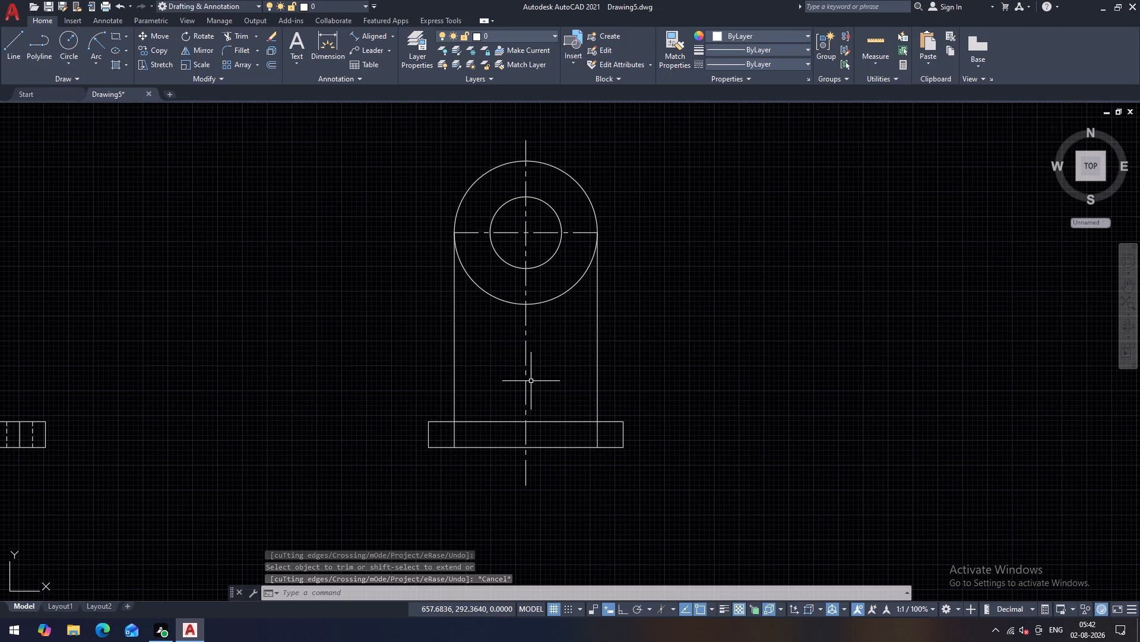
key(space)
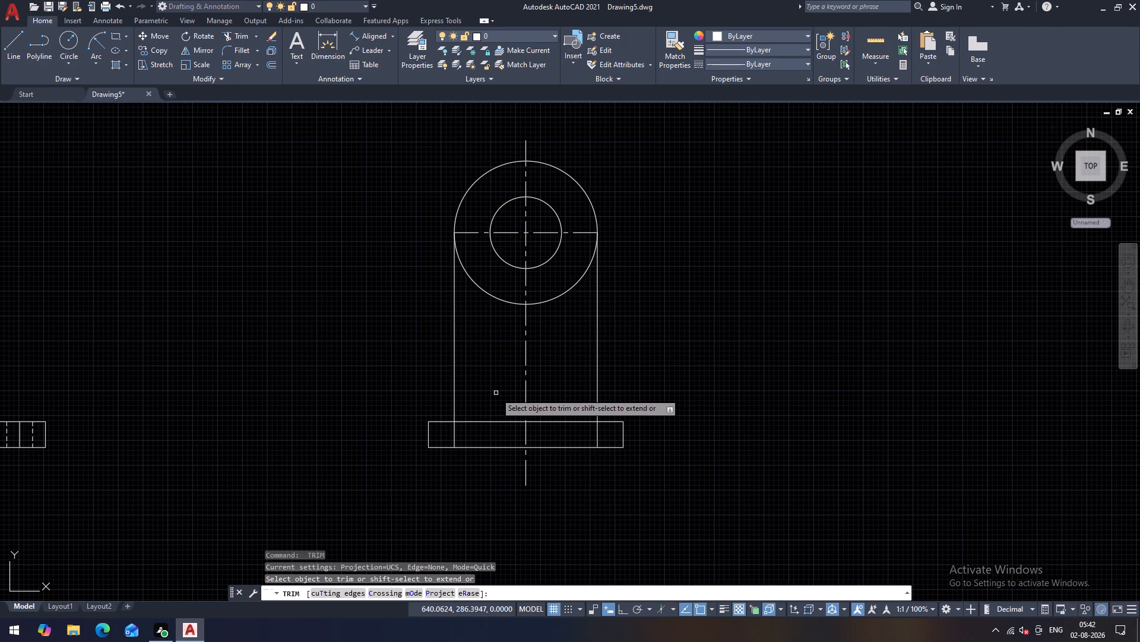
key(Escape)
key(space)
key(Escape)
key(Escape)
Offset each of the second view's vertical side edges 6.5 both outward and inward to mark the base holes.
text(o)
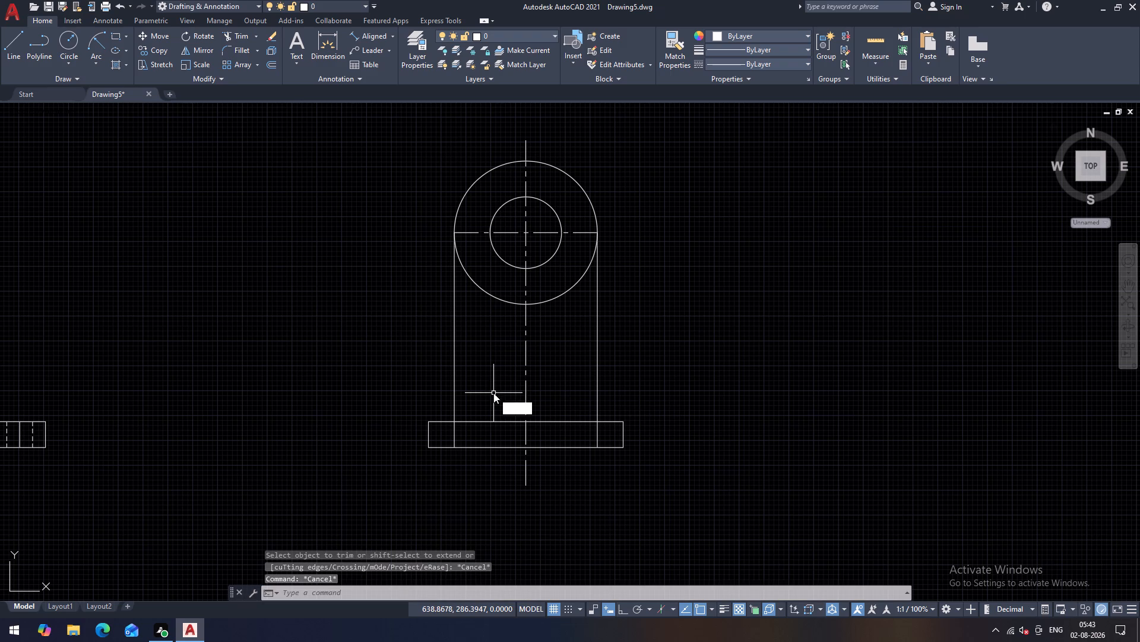
key(space)
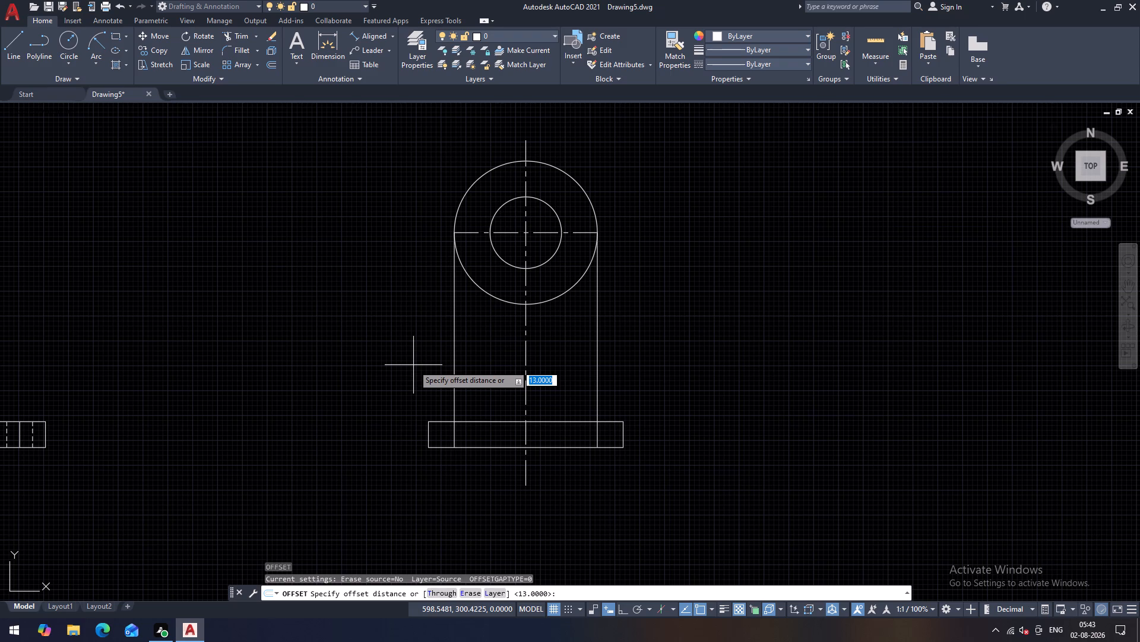
text(6.5)
key(Return)
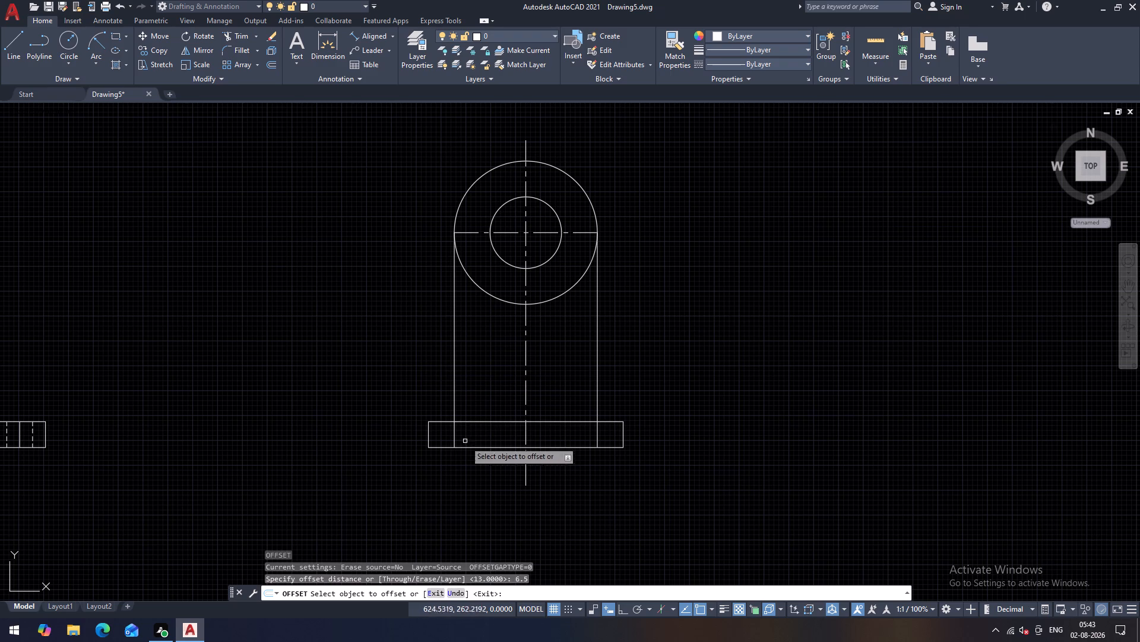
click(454, 438)
click(443, 442)
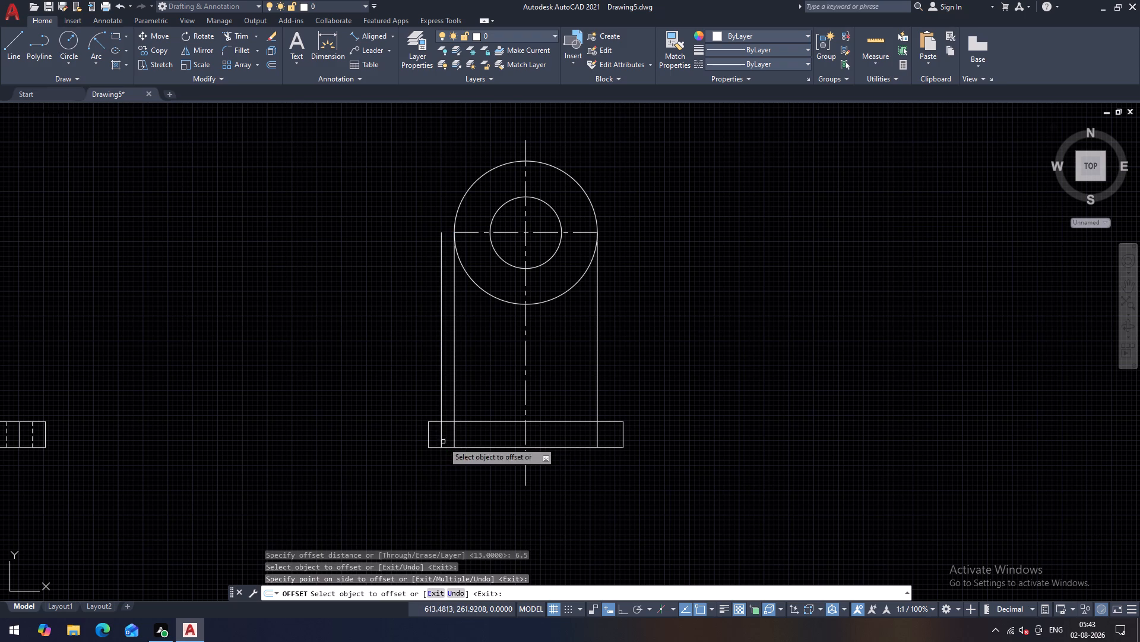
click(454, 437)
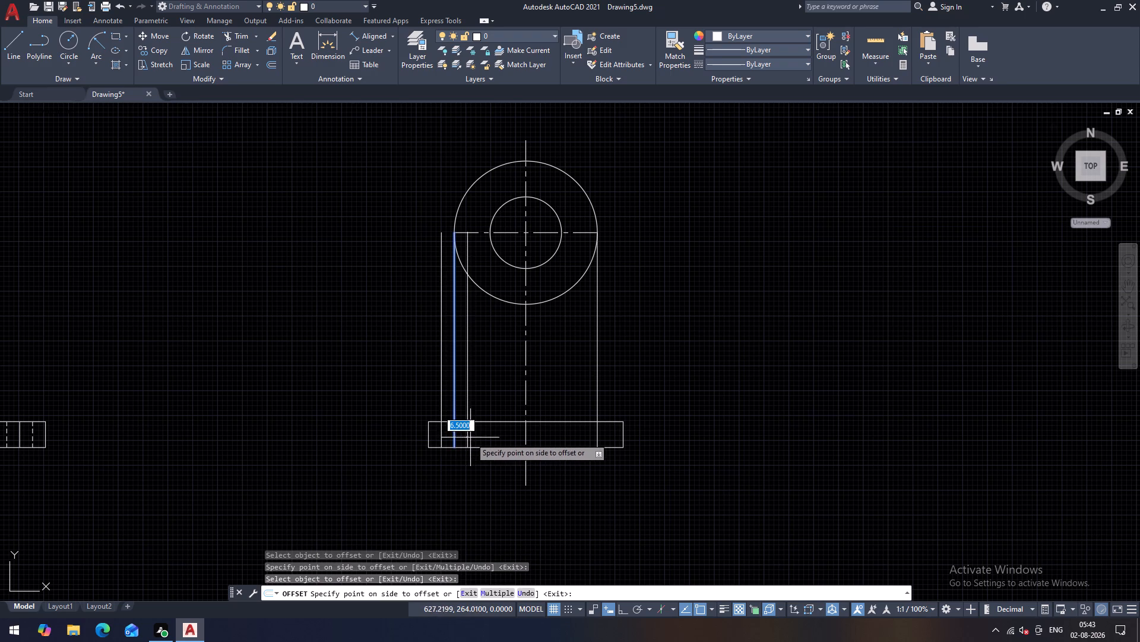
click(471, 438)
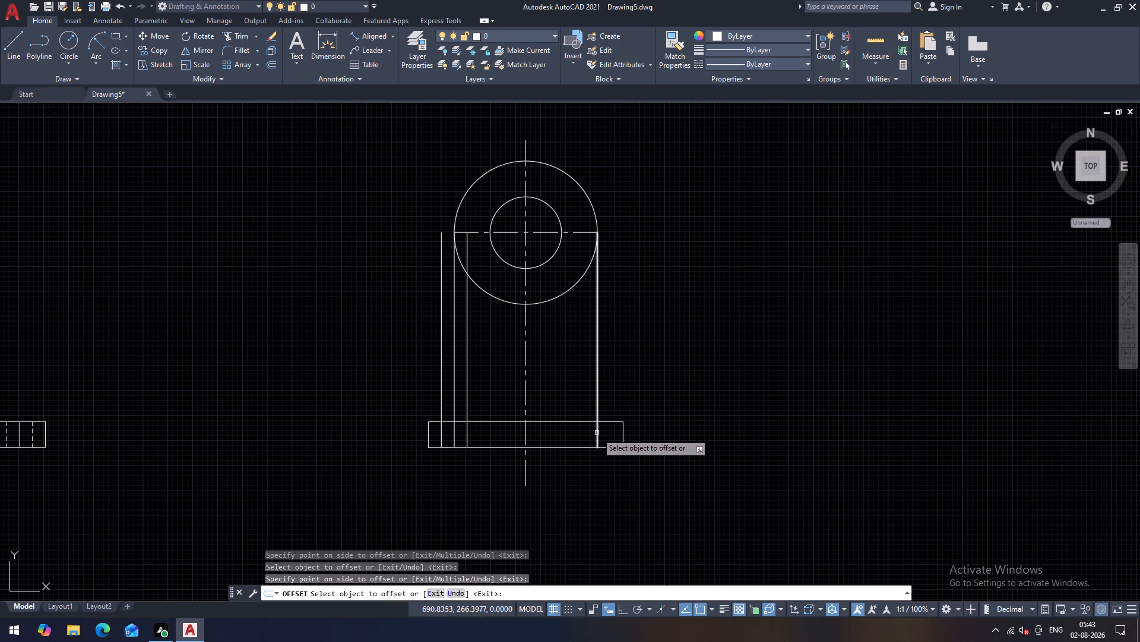
click(597, 433)
click(613, 437)
click(598, 440)
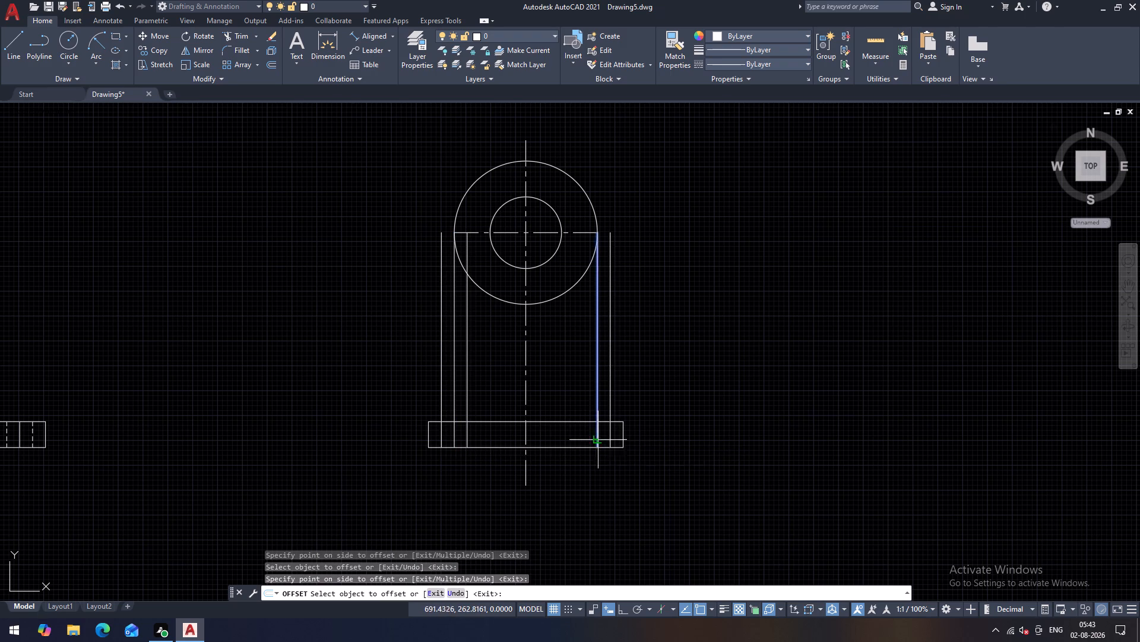
click(584, 446)
key(Escape)
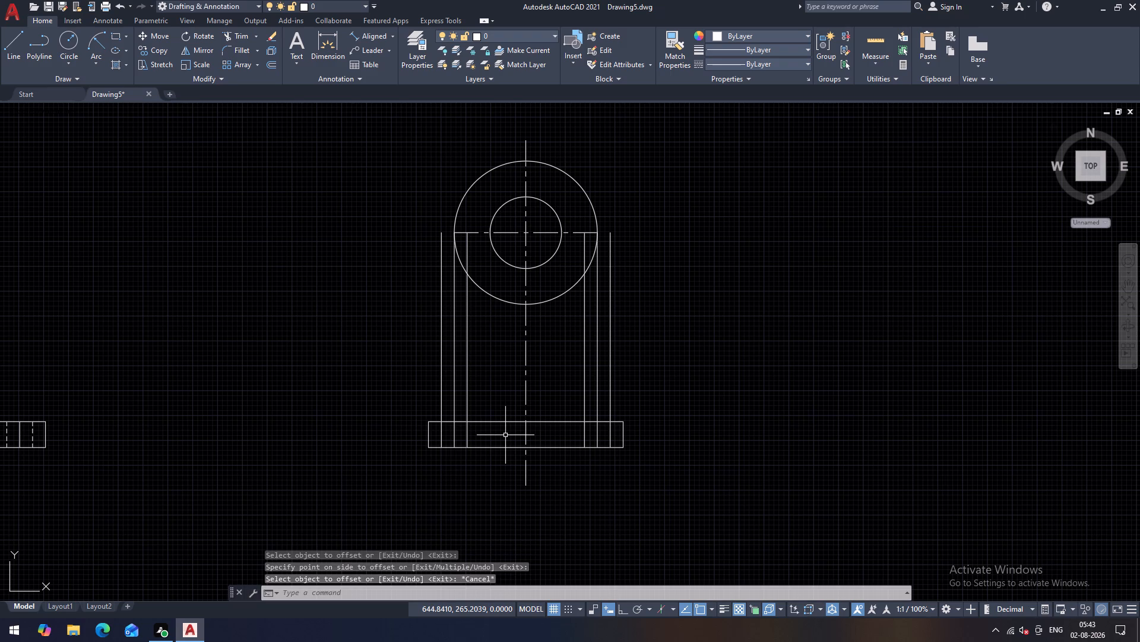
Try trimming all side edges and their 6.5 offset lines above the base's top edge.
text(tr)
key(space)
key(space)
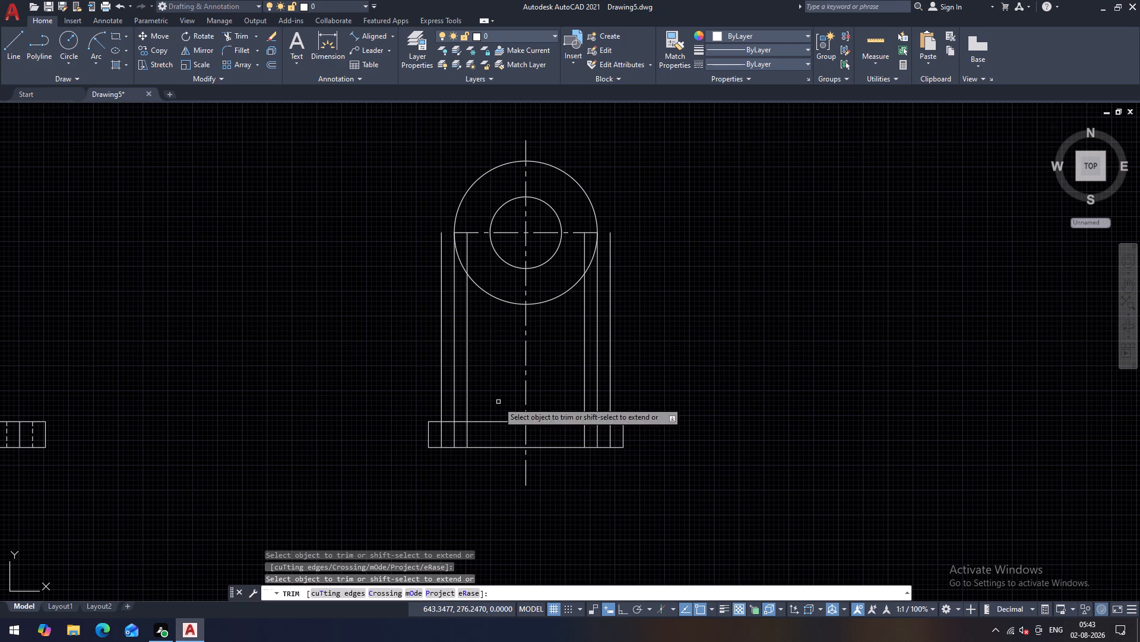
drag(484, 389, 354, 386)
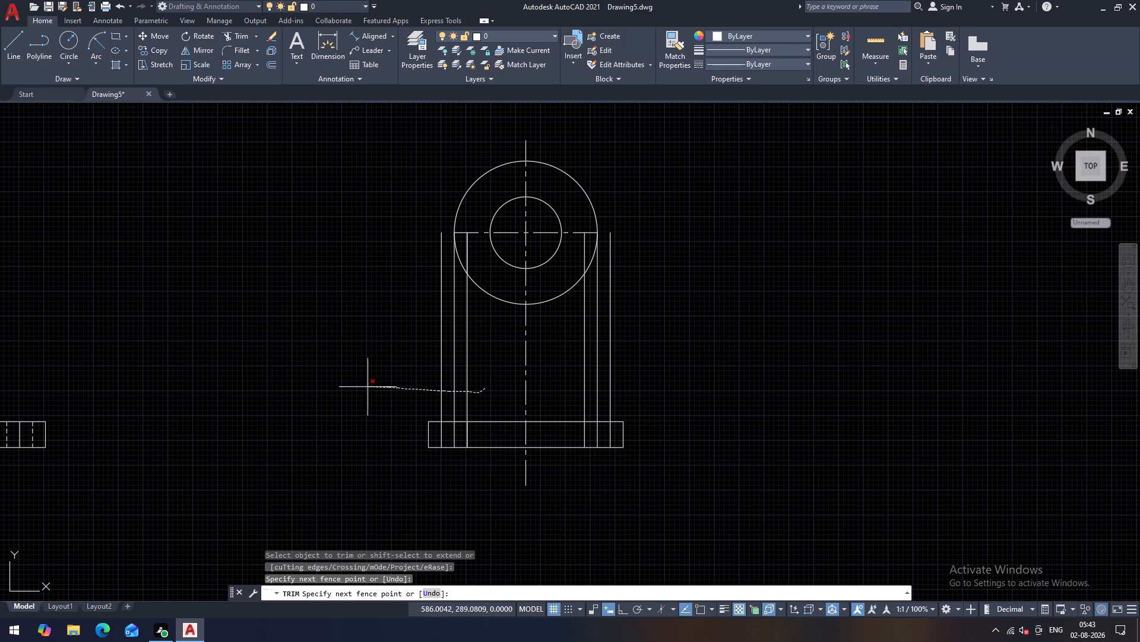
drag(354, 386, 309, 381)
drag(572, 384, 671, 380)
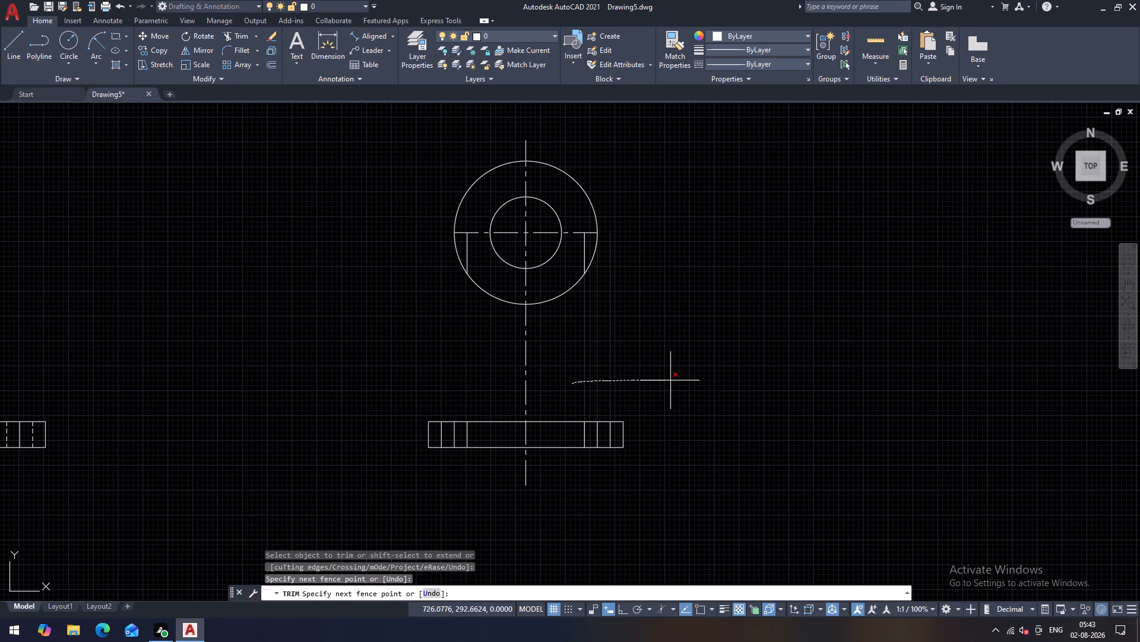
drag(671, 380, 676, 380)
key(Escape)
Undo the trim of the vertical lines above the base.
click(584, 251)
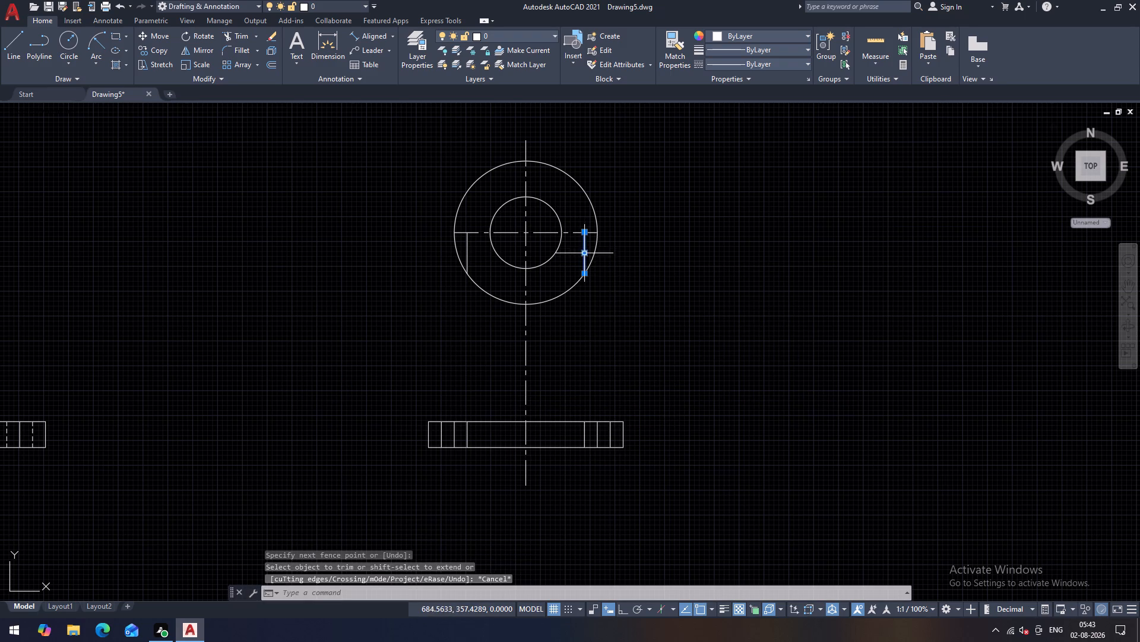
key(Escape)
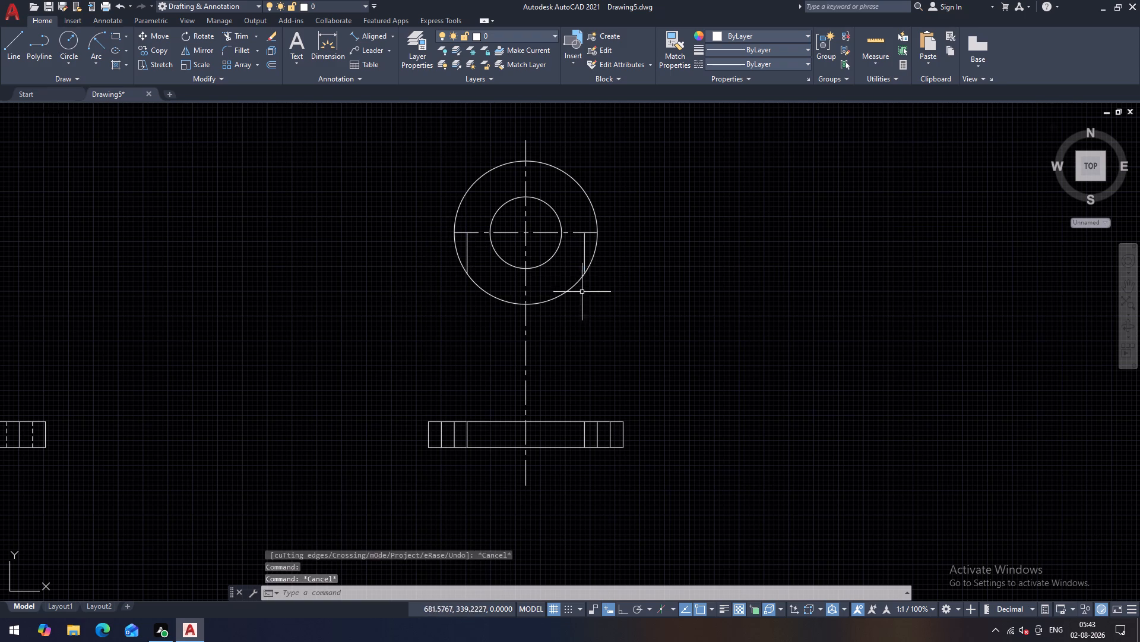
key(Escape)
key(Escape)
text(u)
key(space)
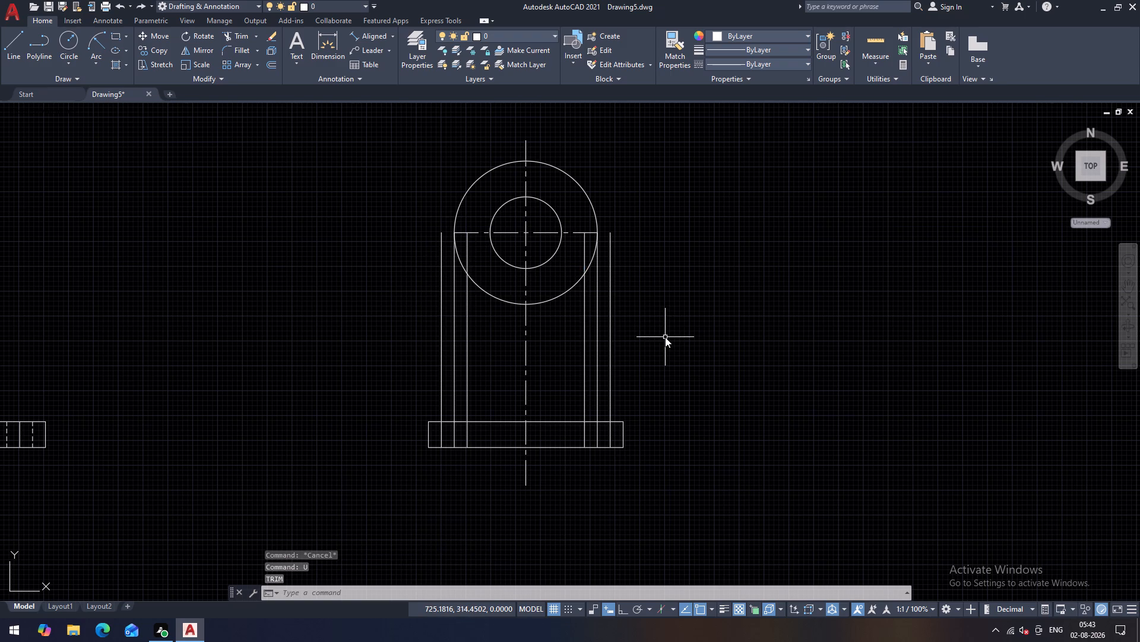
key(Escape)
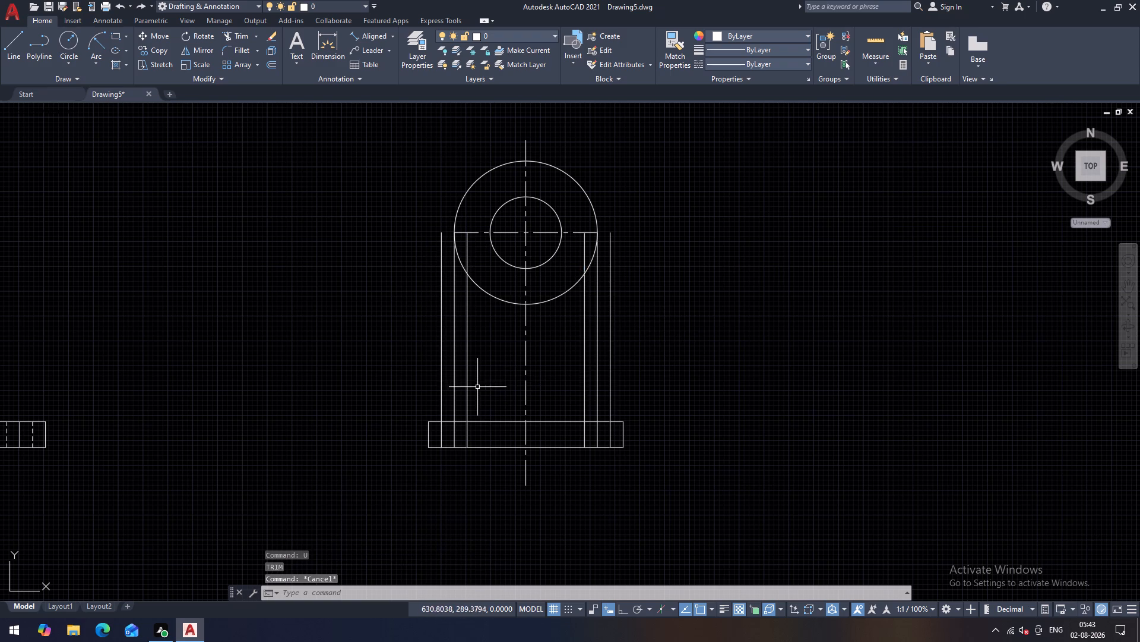
Trim the four 6.5 offset lines above the base's top edge in the second view, keeping the side edges.
text(tr)
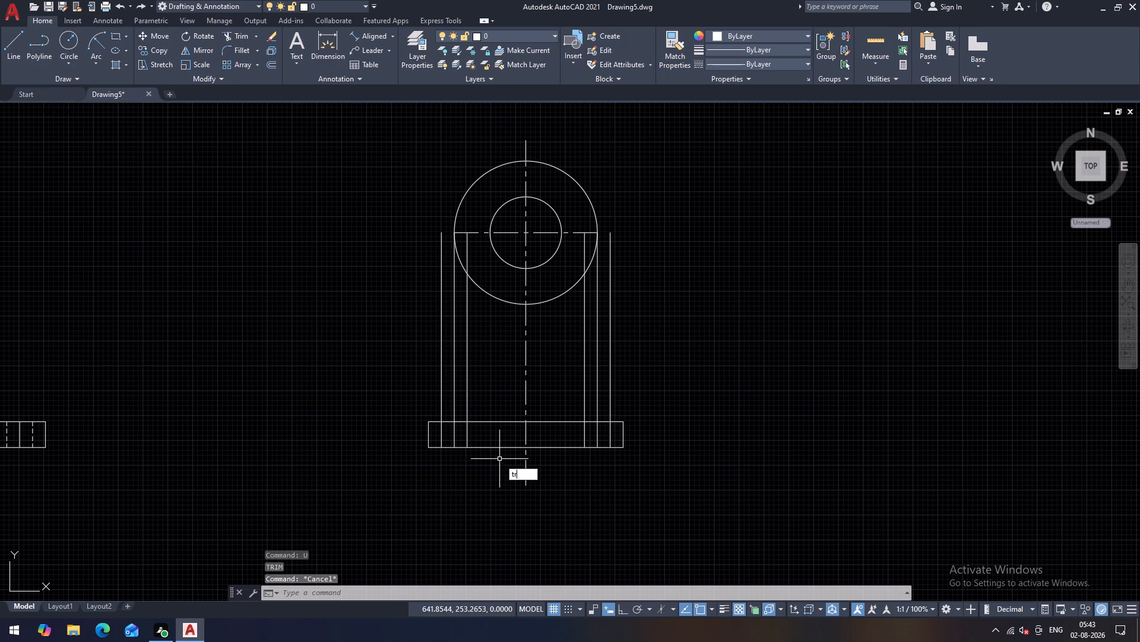
key(space)
key(space)
click(467, 404)
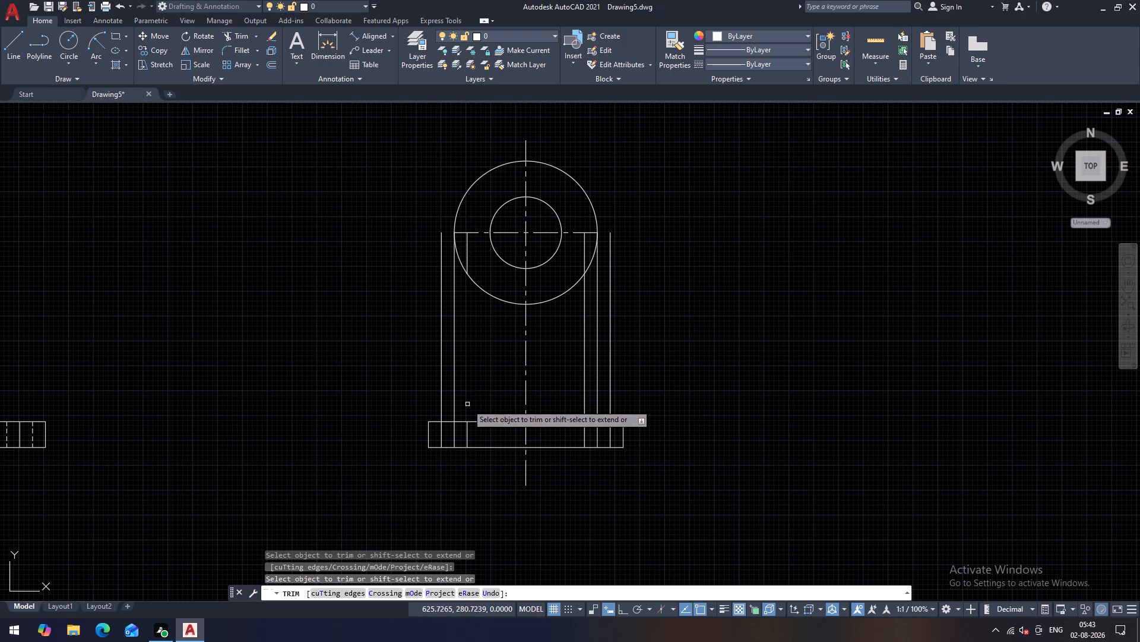
click(442, 411)
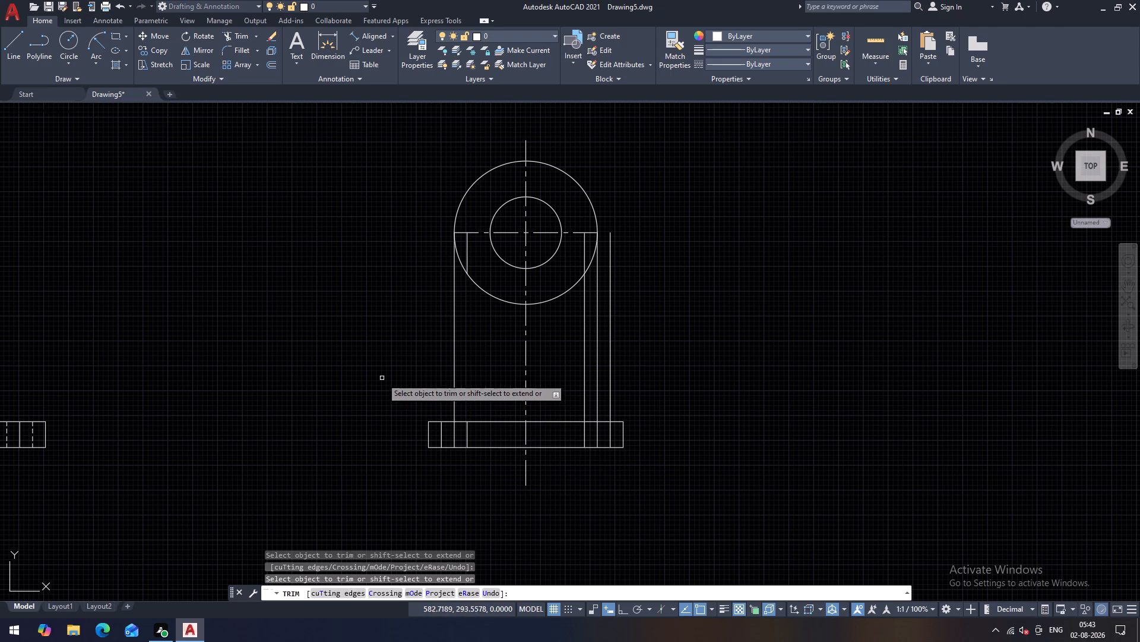
click(609, 387)
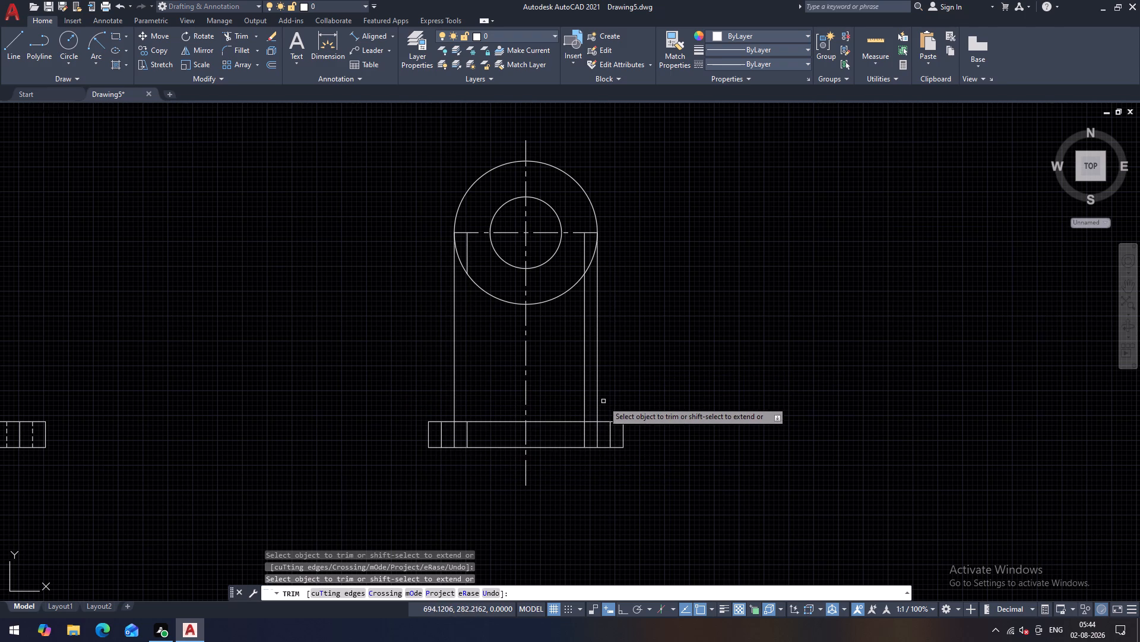
click(587, 403)
click(579, 407)
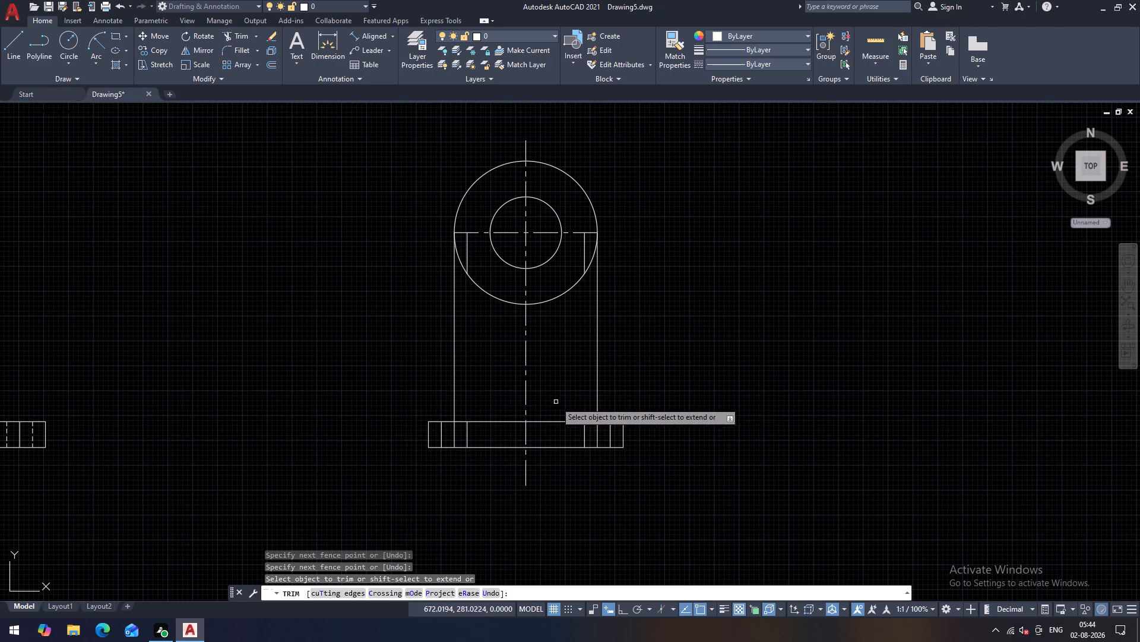
key(Escape)
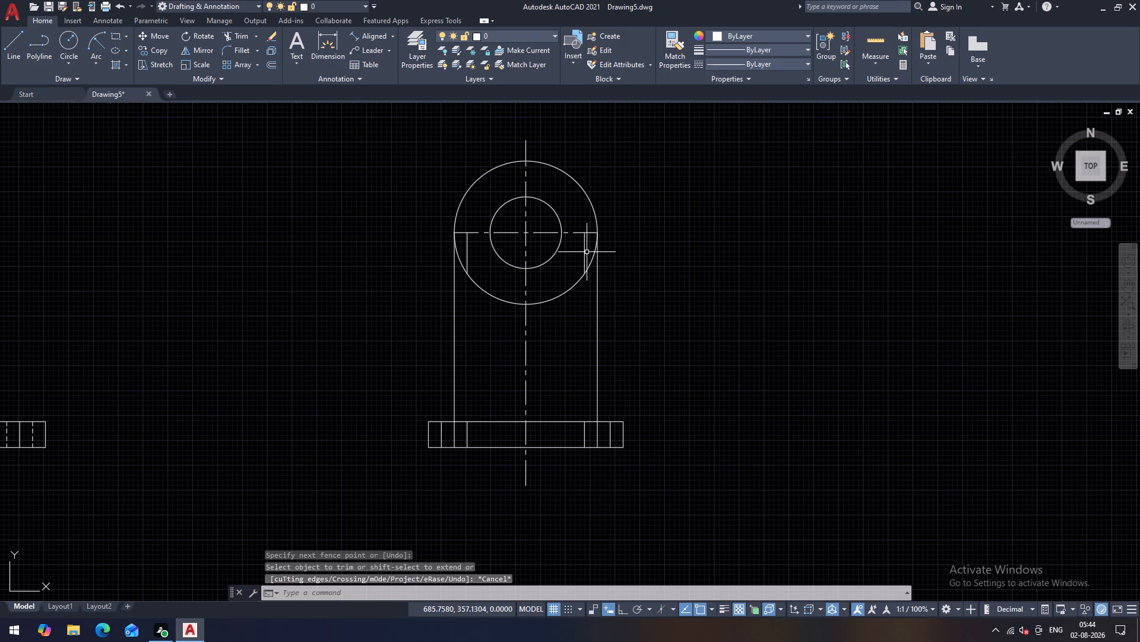
Delete the two leftover pieces of the inner offset lines inside the second view's large circle.
click(584, 254)
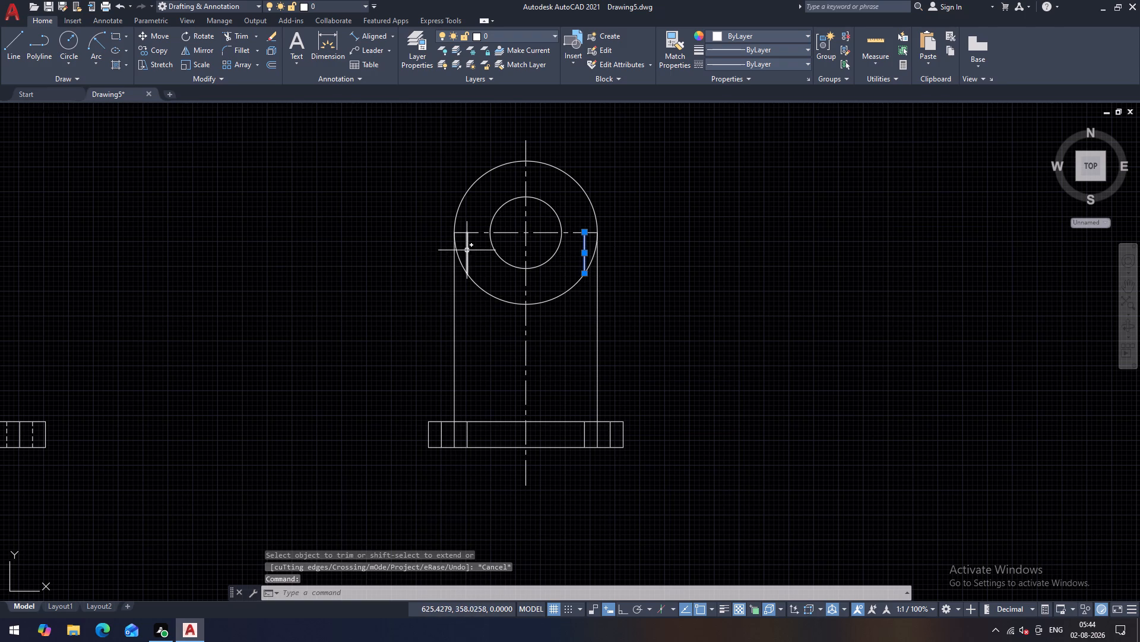
drag(467, 250, 500, 289)
key(Delete)
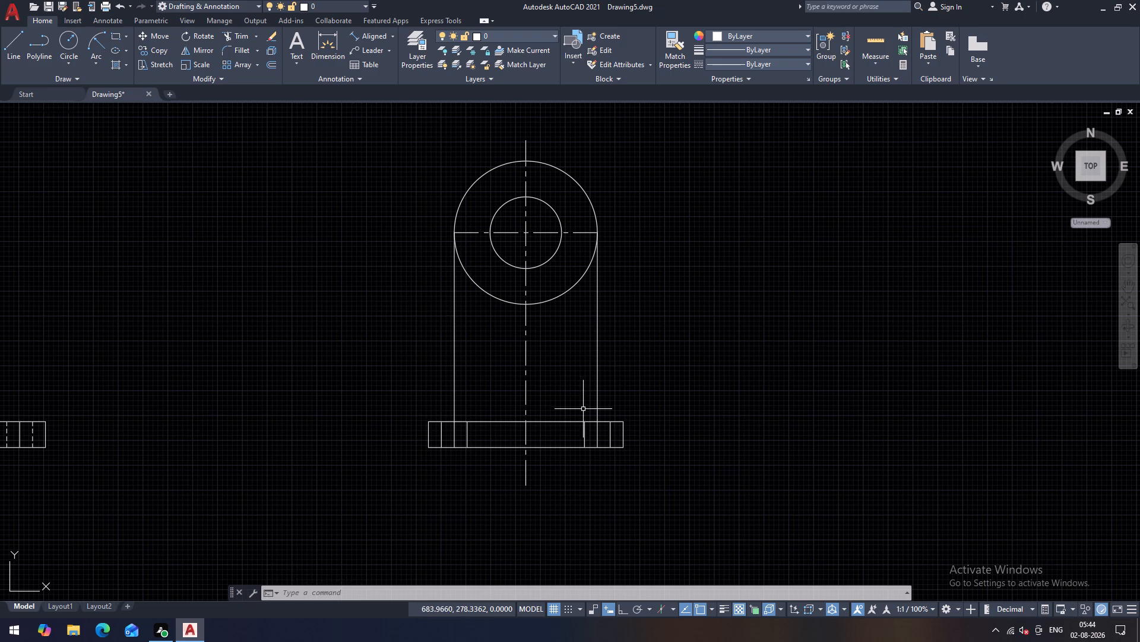
Trim away the second view's vertical centre line below the large circle, through and beneath the base.
middle_drag(579, 407, 561, 414)
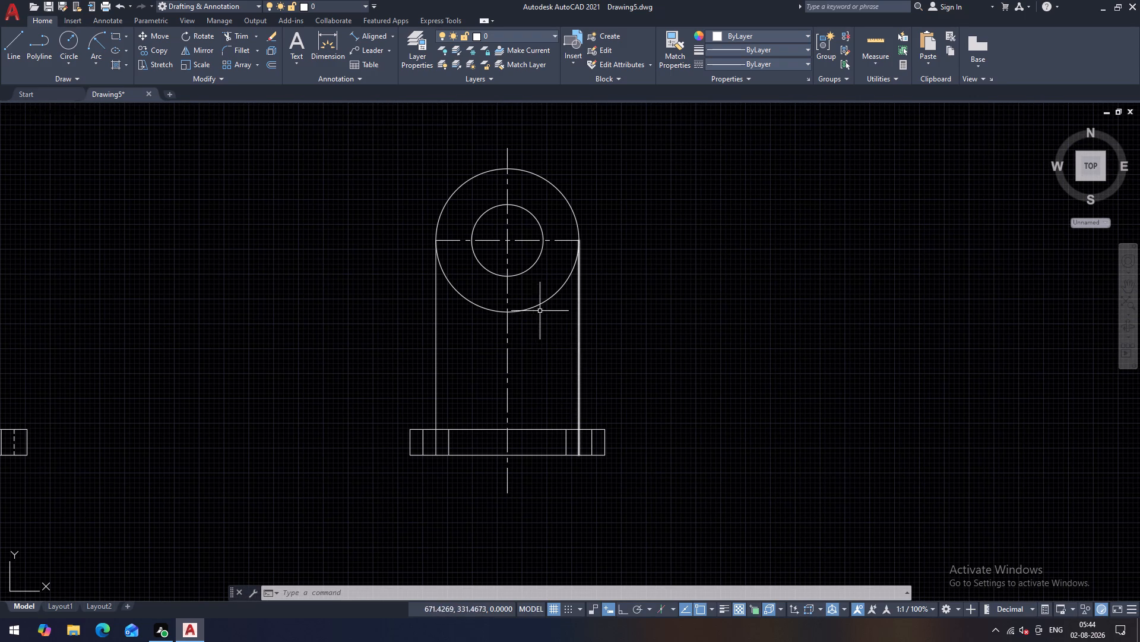
scroll(581, 293, up, 1)
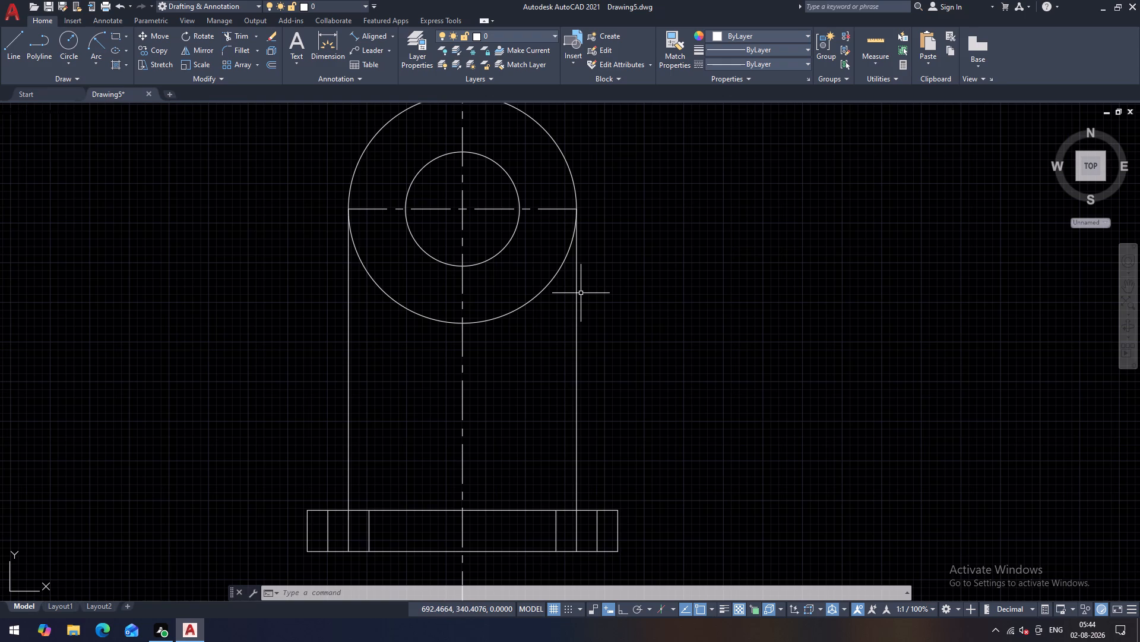
scroll(572, 313, down, 1)
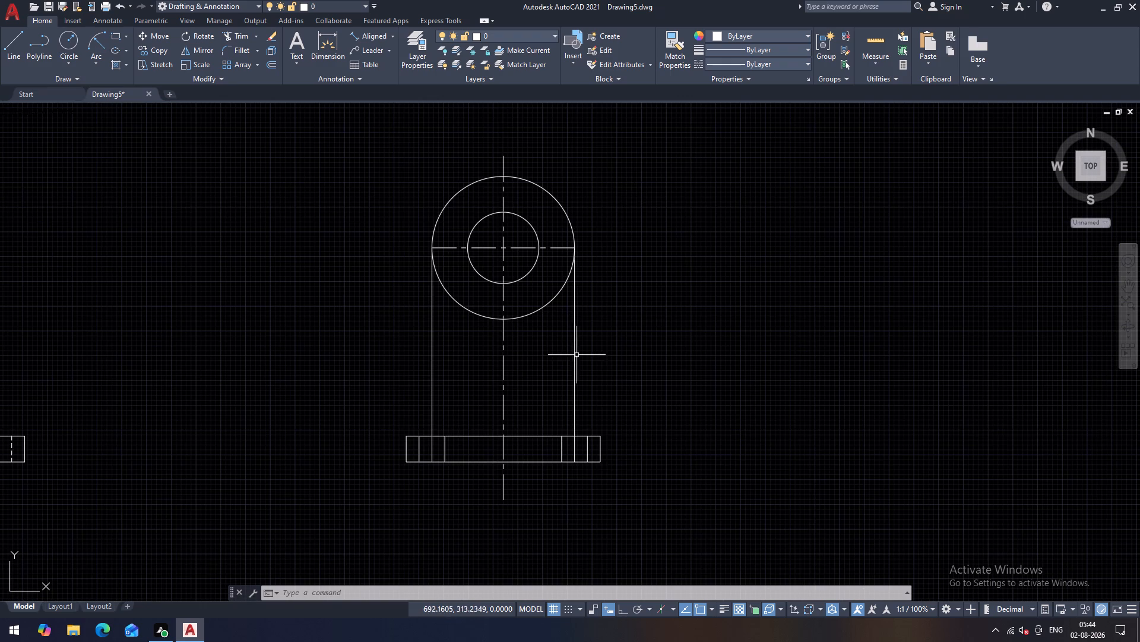
middle_drag(551, 372, 532, 377)
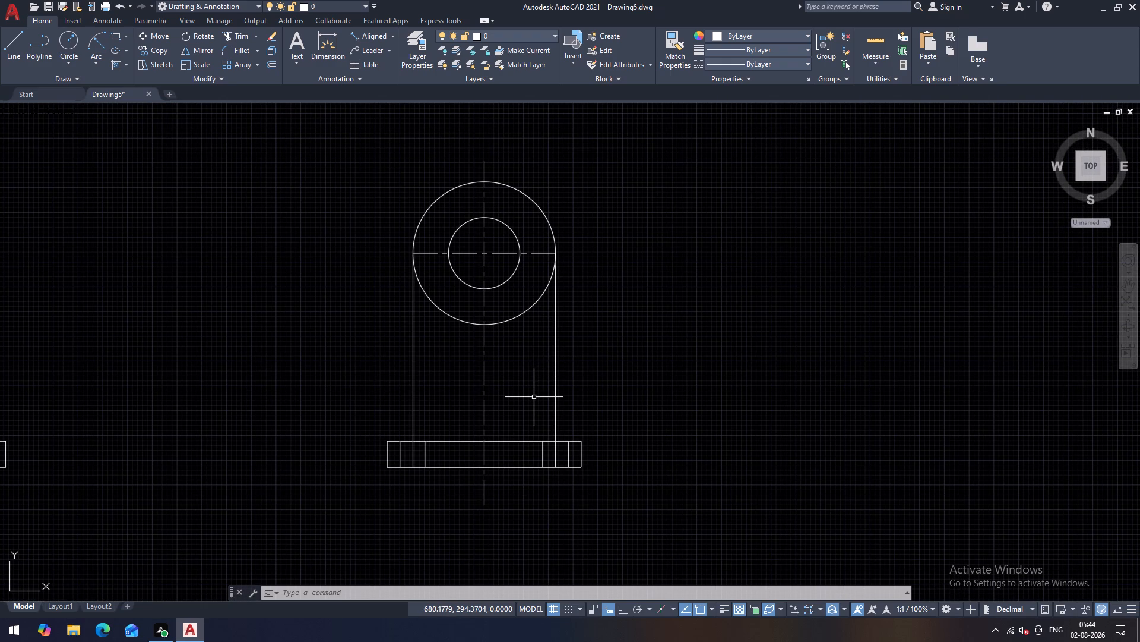
text(tr)
key(space)
key(space)
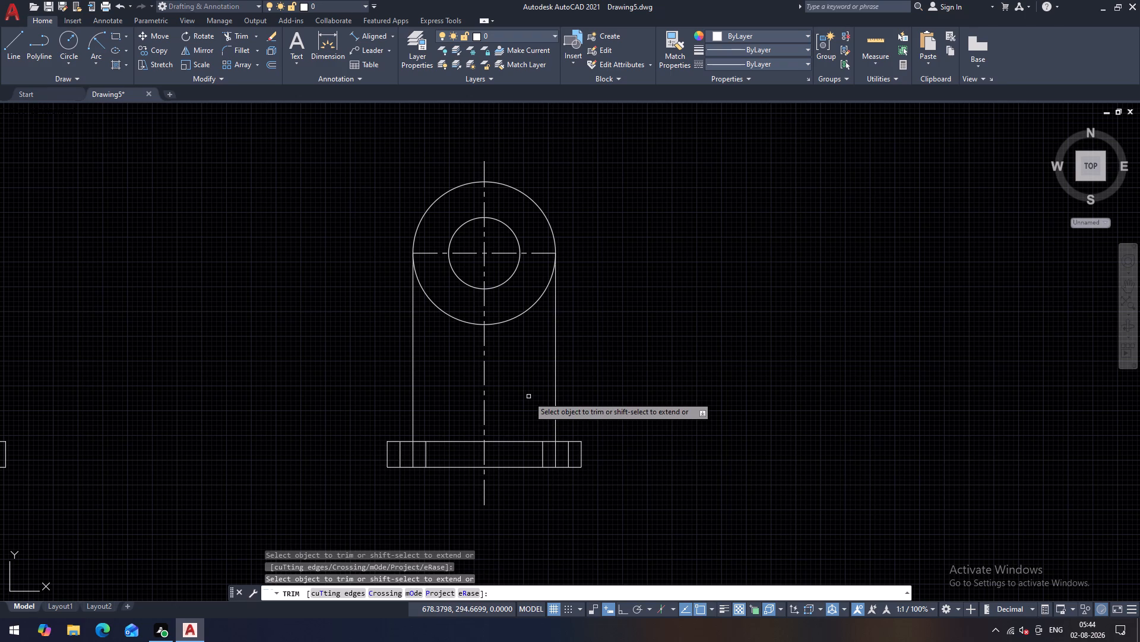
drag(528, 396, 460, 398)
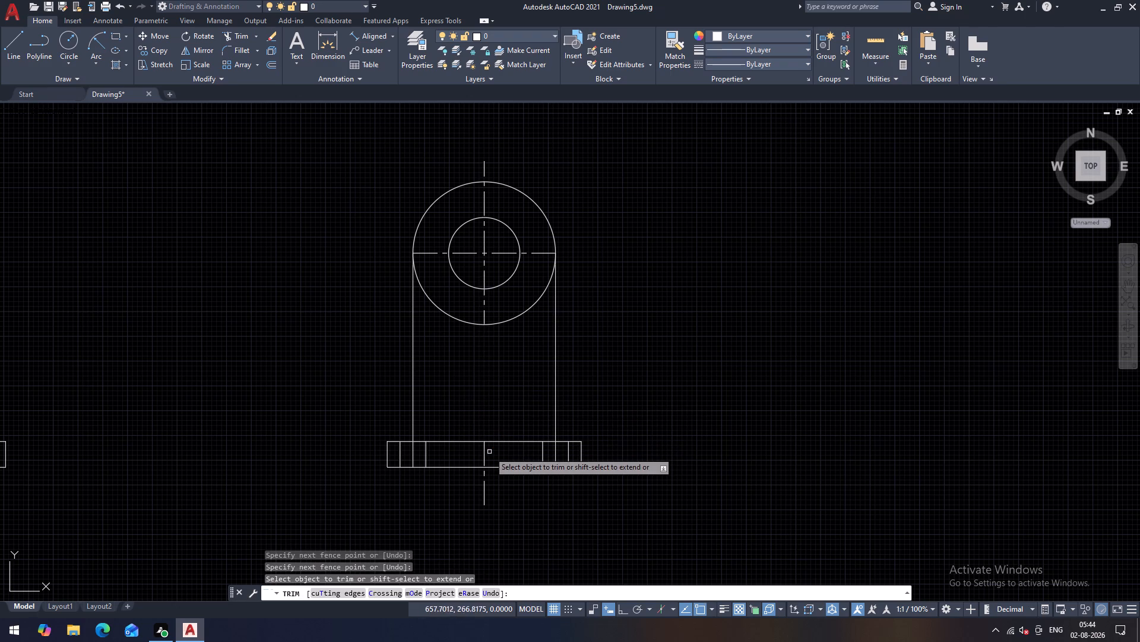
click(486, 455)
click(484, 487)
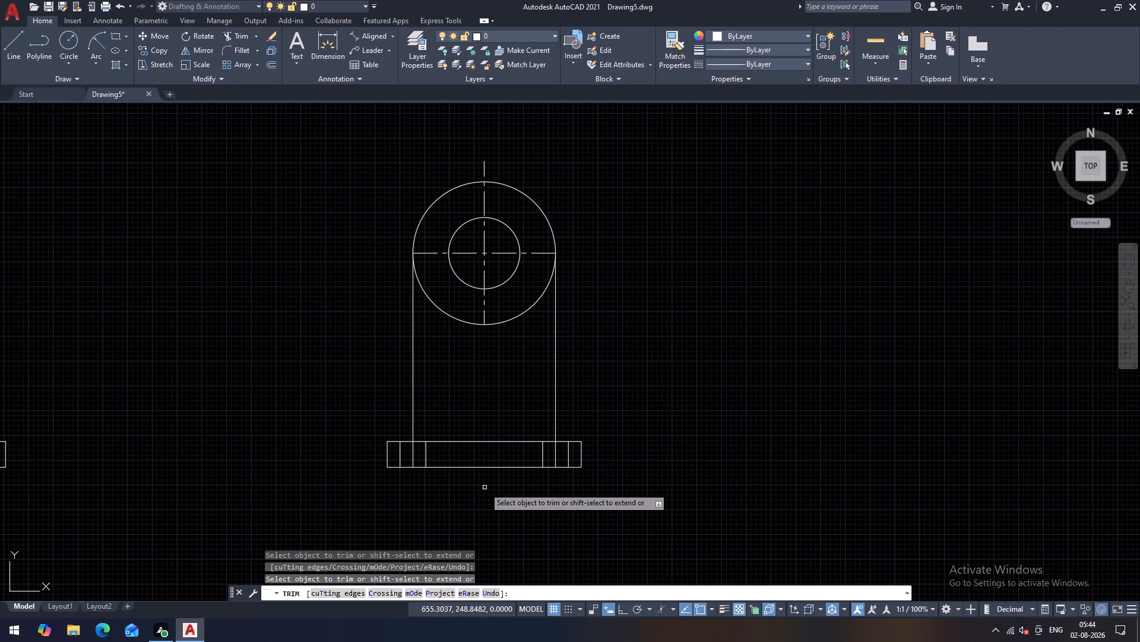
key(Escape)
Move the whole second view horizontally about 118 closer to the first view, using its base's lower corner as base point.
middle_drag(492, 337, 487, 367)
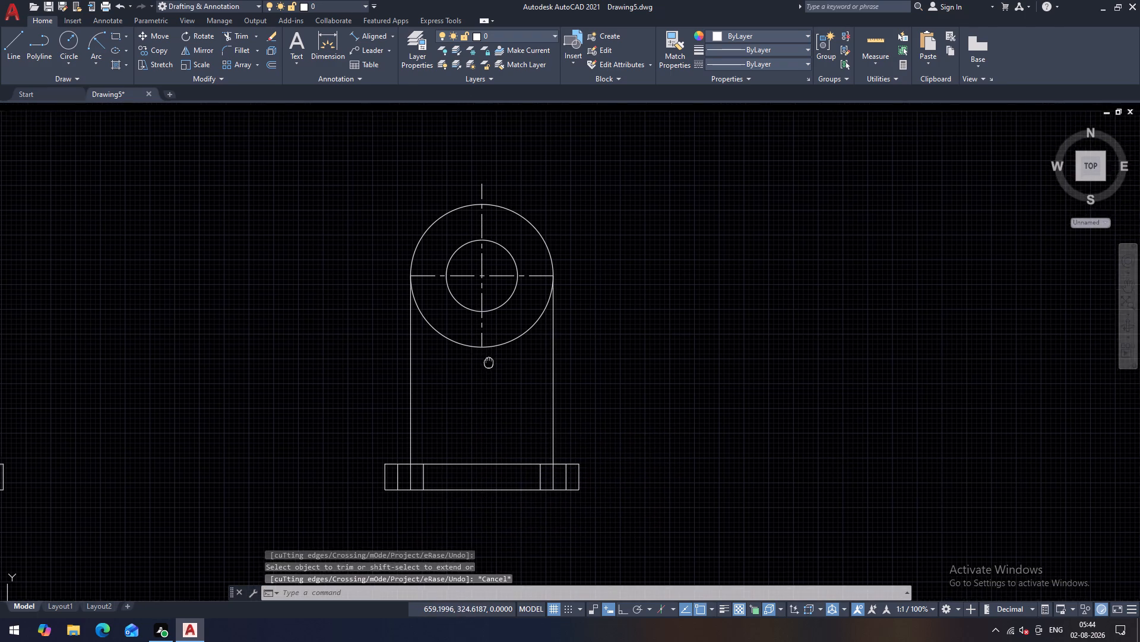
middle_drag(487, 367, 487, 367)
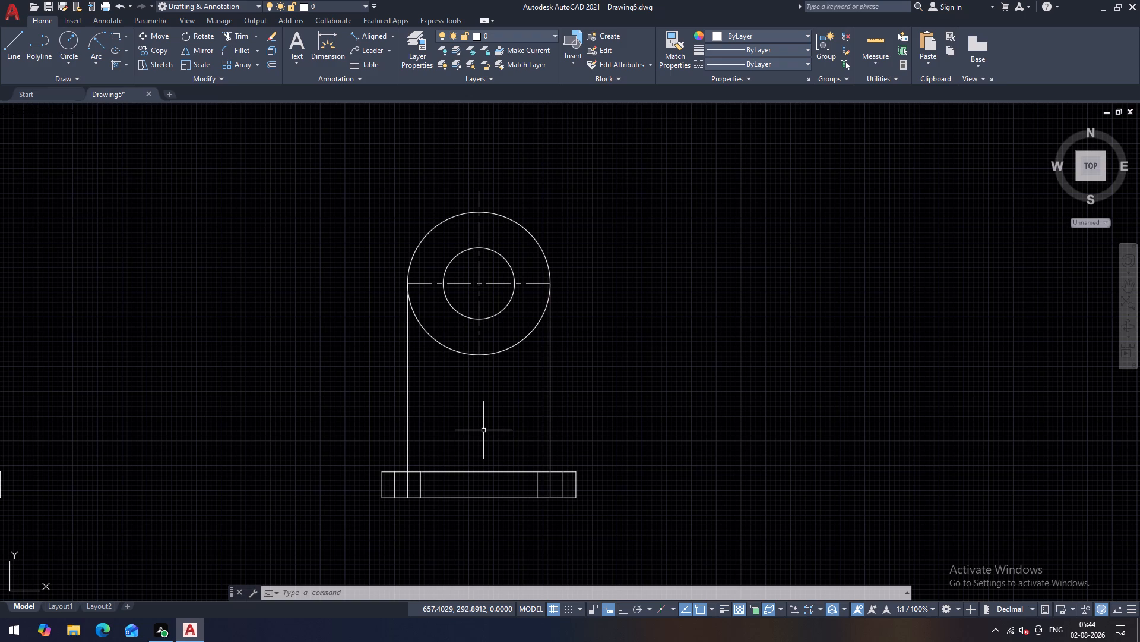
middle_drag(502, 422, 514, 406)
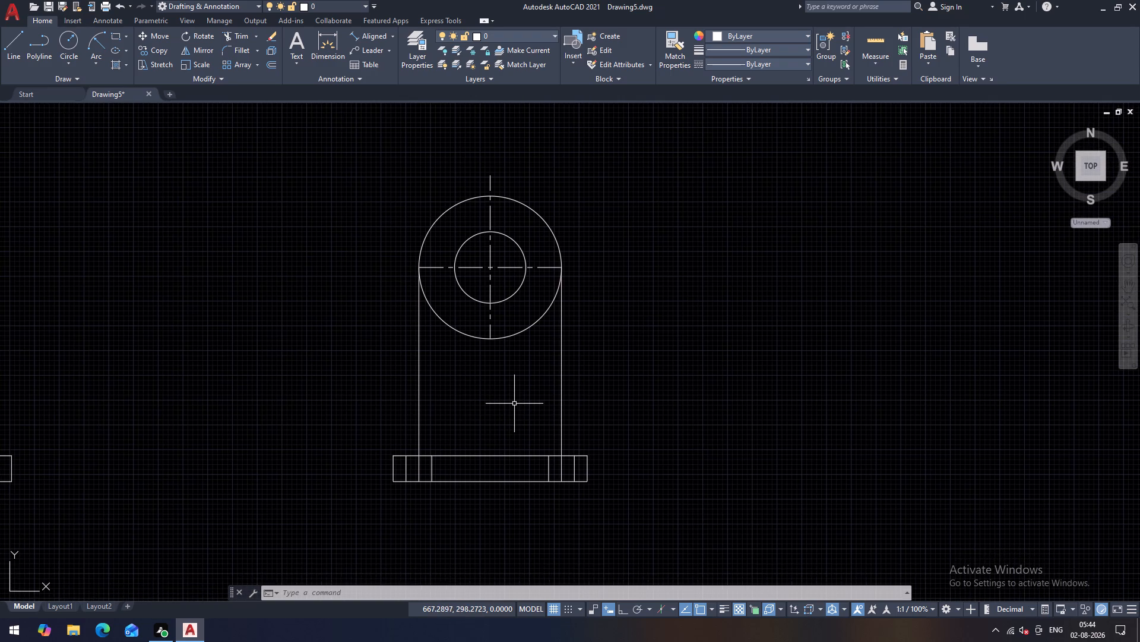
scroll(514, 404, down, 1)
middle_drag(530, 401, 559, 388)
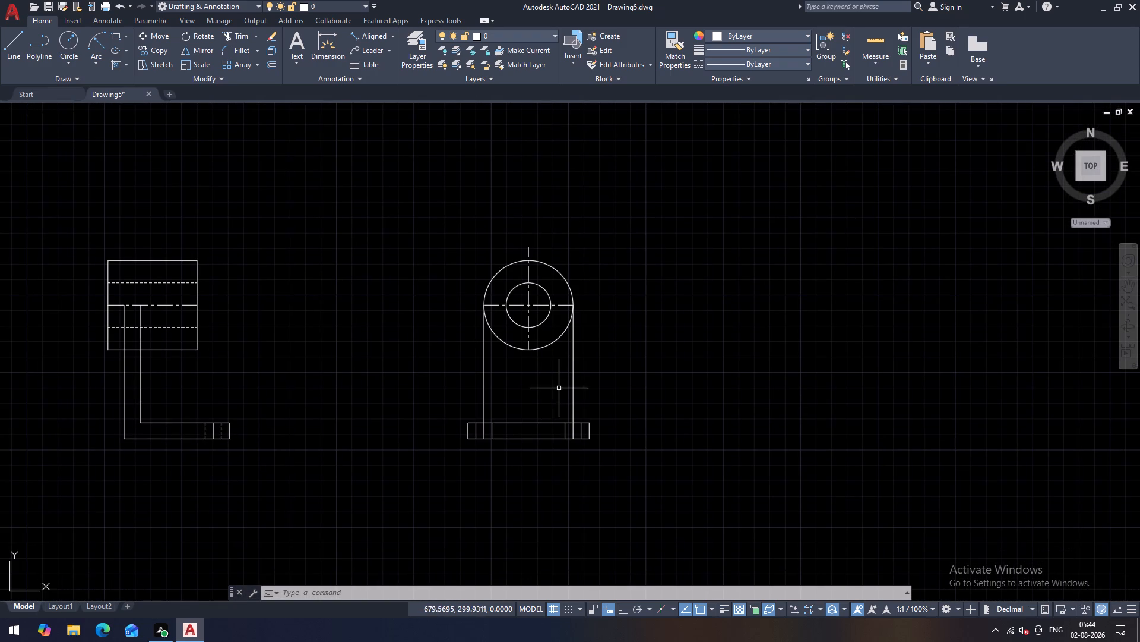
middle_drag(386, 430, 417, 429)
key(Escape)
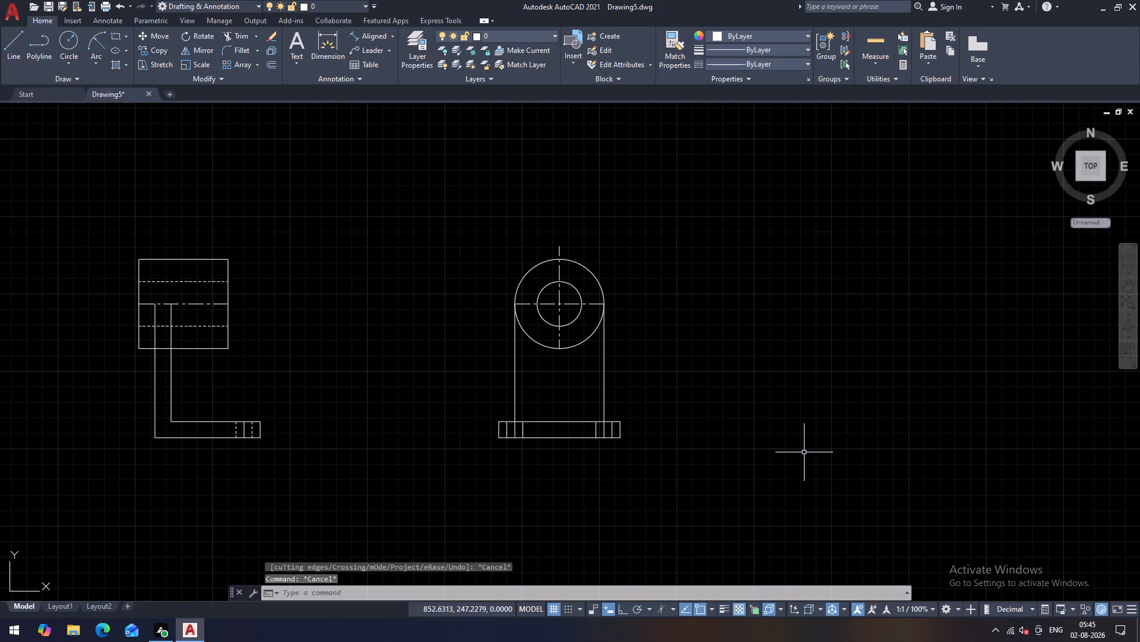
key(m)
key(space)
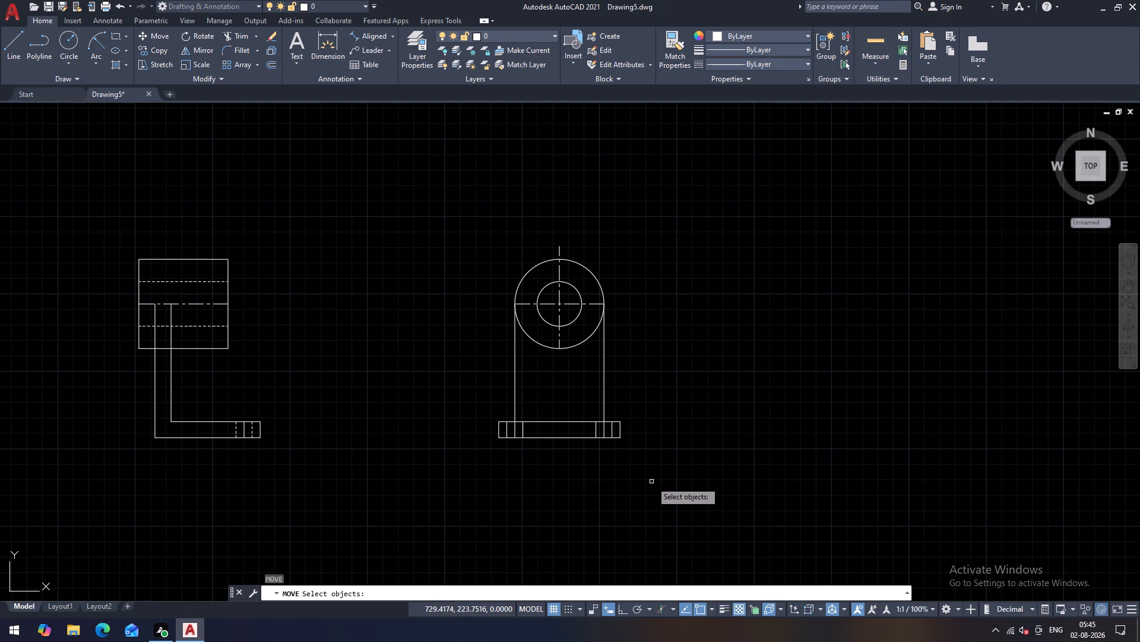
click(654, 468)
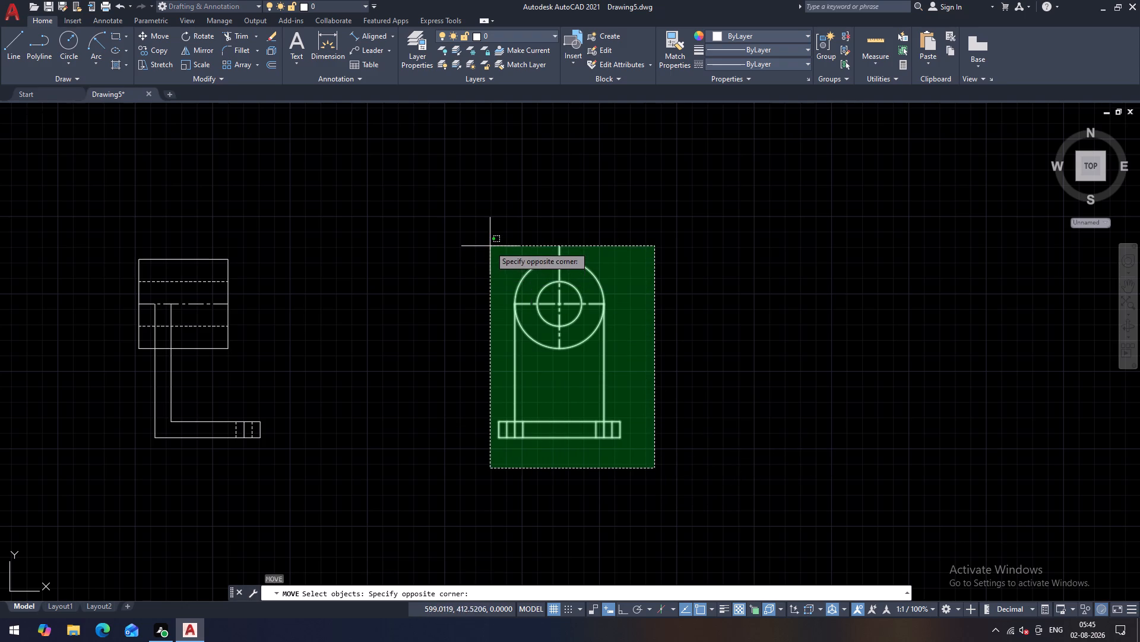
click(490, 228)
key(space)
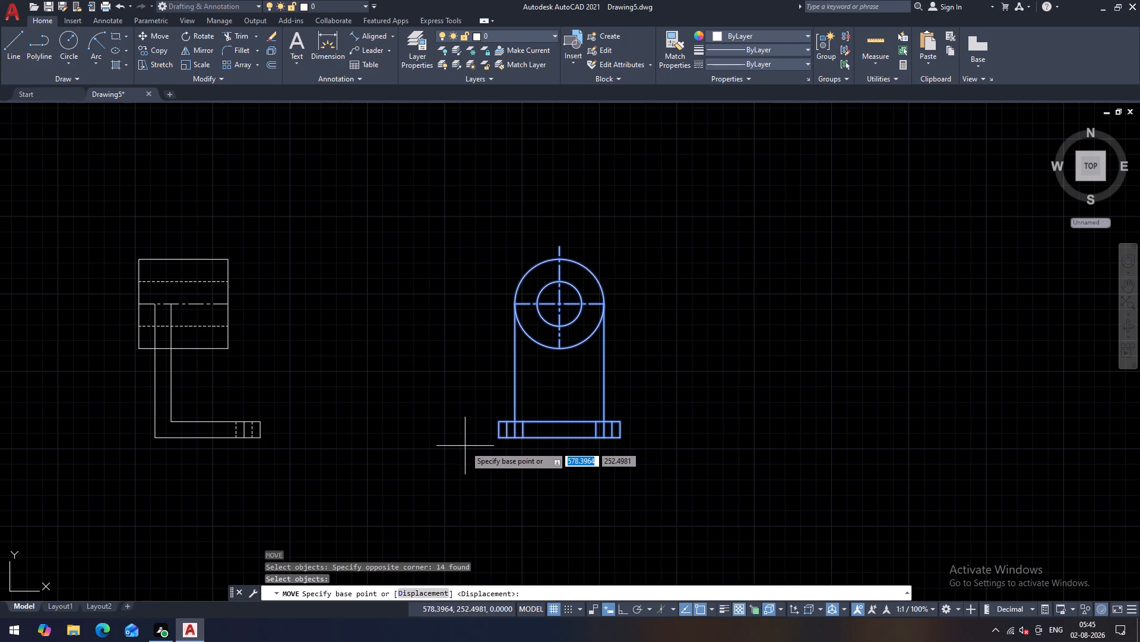
click(501, 438)
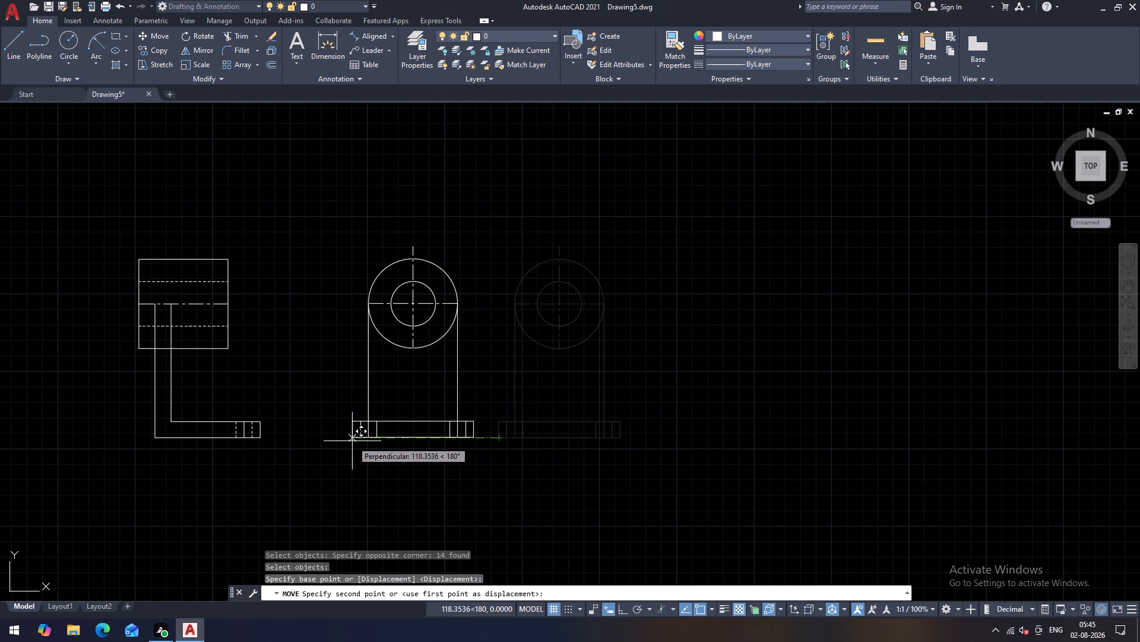
click(352, 441)
key(Escape)
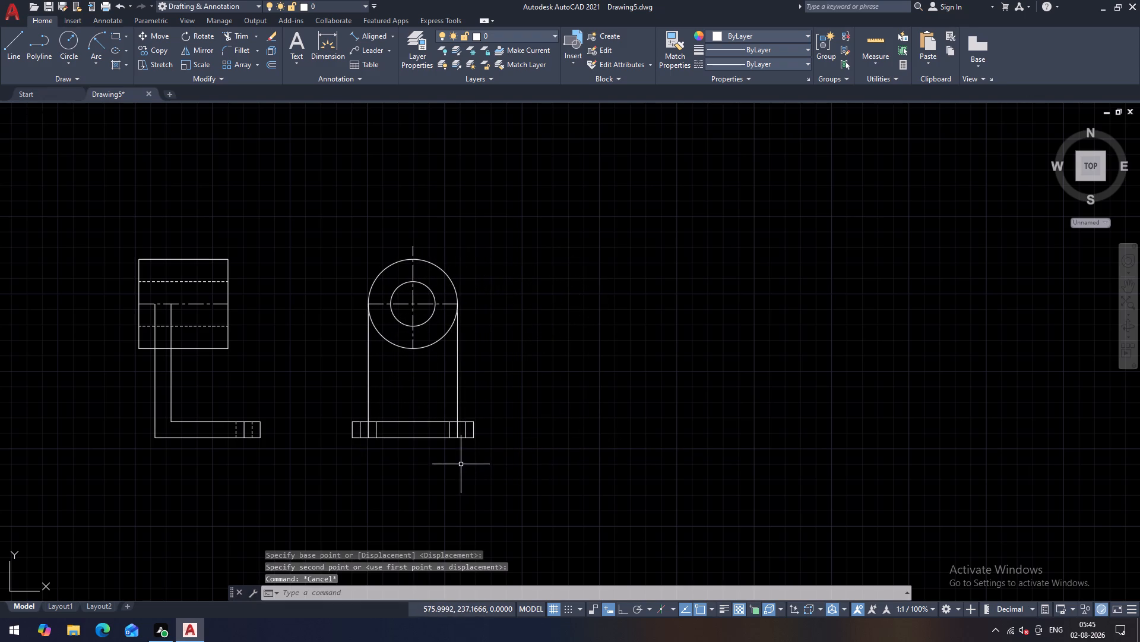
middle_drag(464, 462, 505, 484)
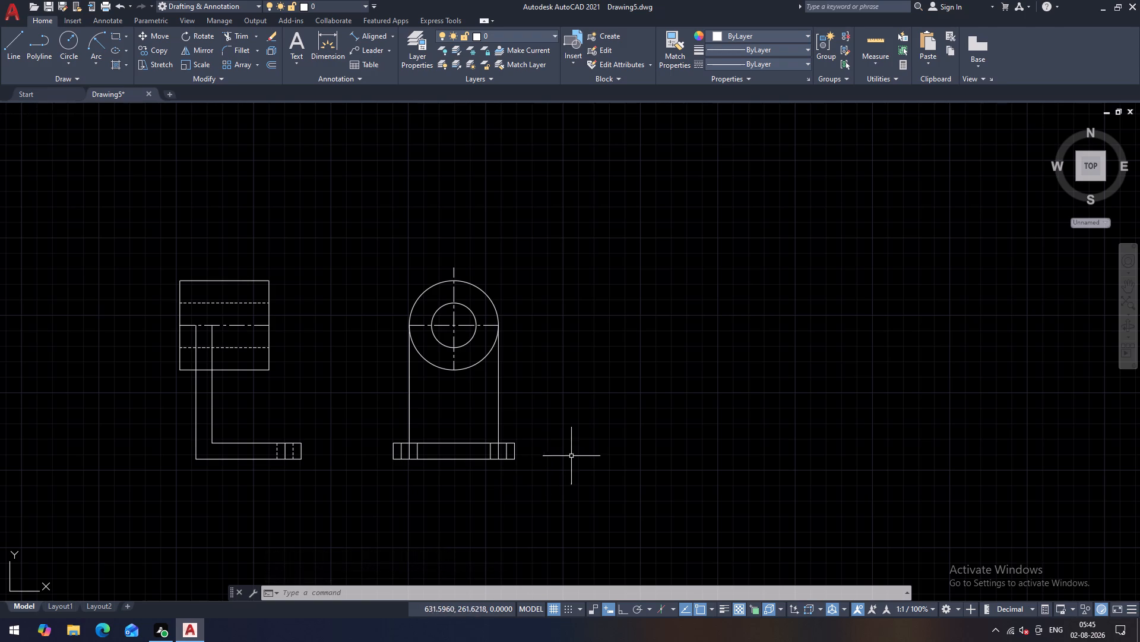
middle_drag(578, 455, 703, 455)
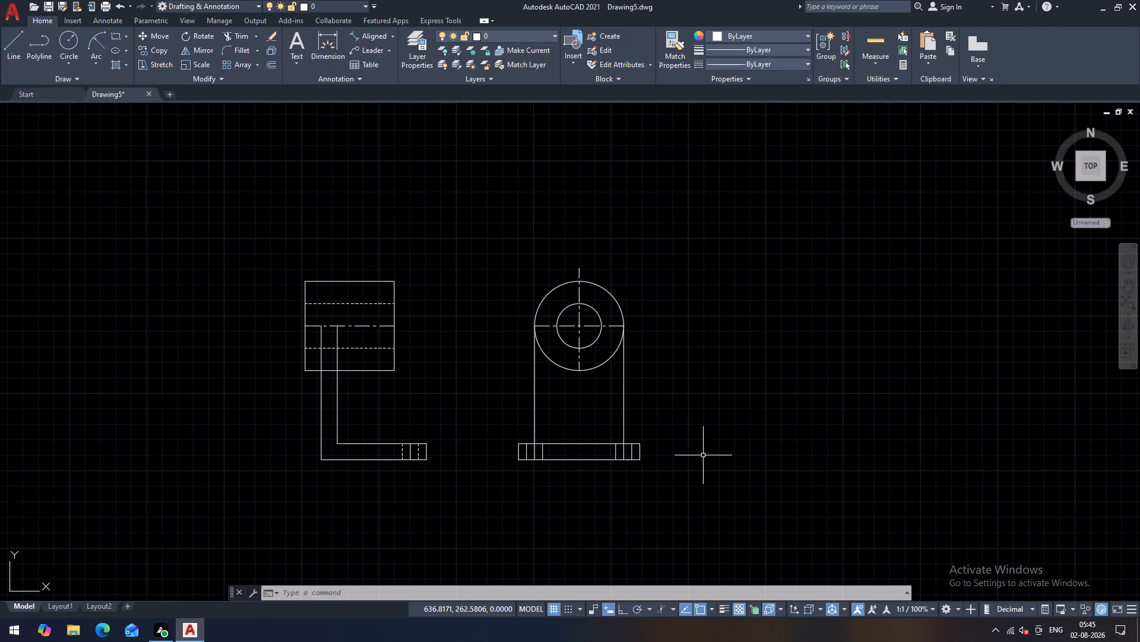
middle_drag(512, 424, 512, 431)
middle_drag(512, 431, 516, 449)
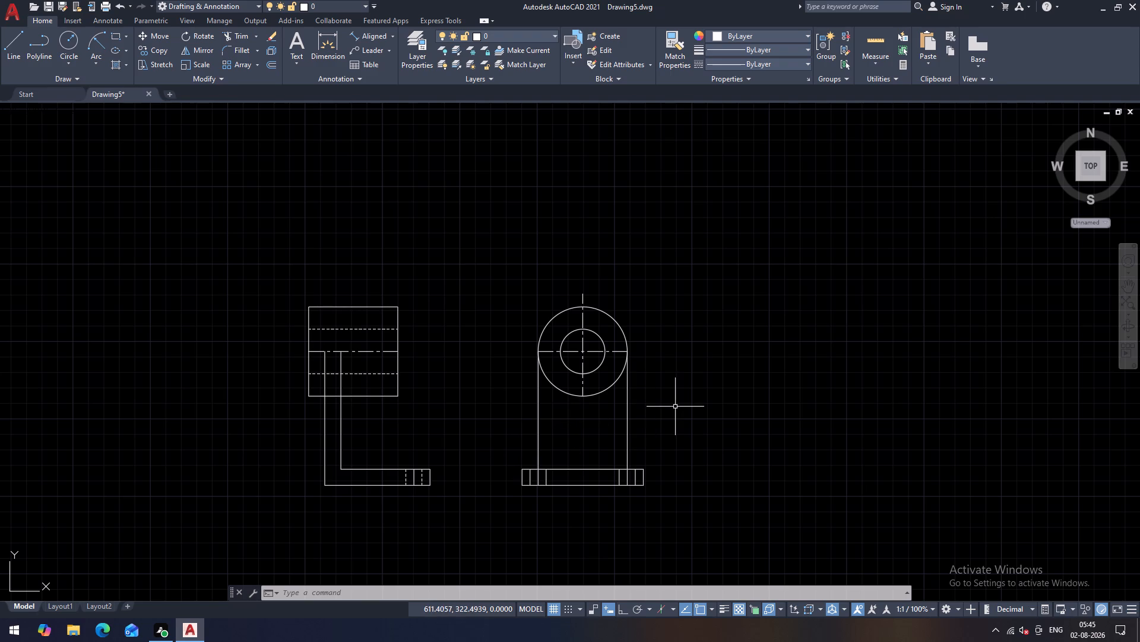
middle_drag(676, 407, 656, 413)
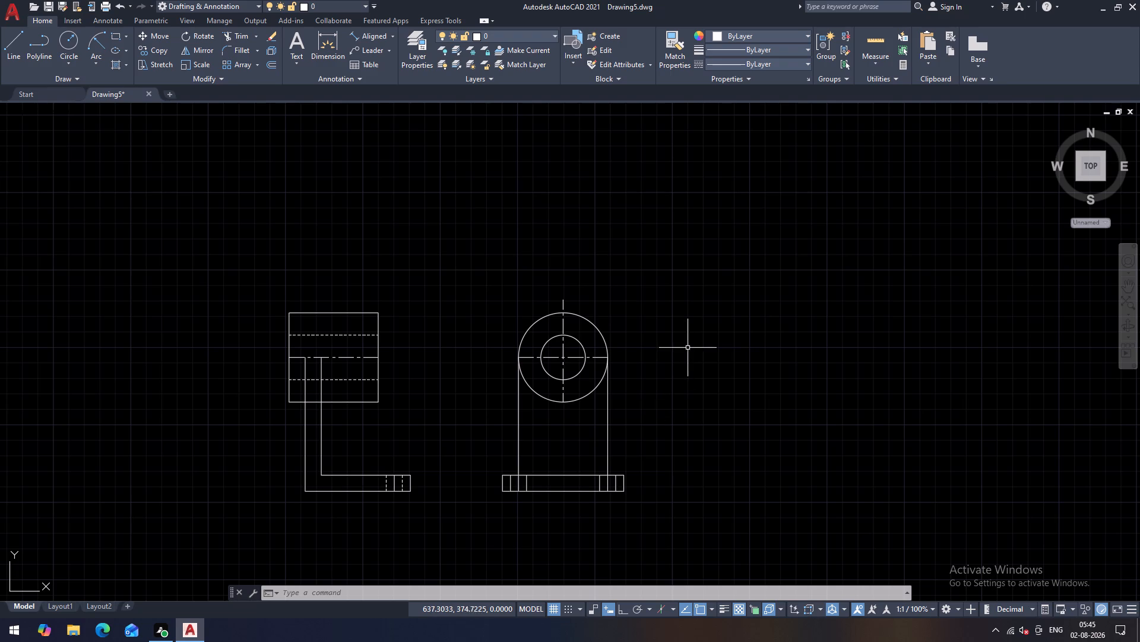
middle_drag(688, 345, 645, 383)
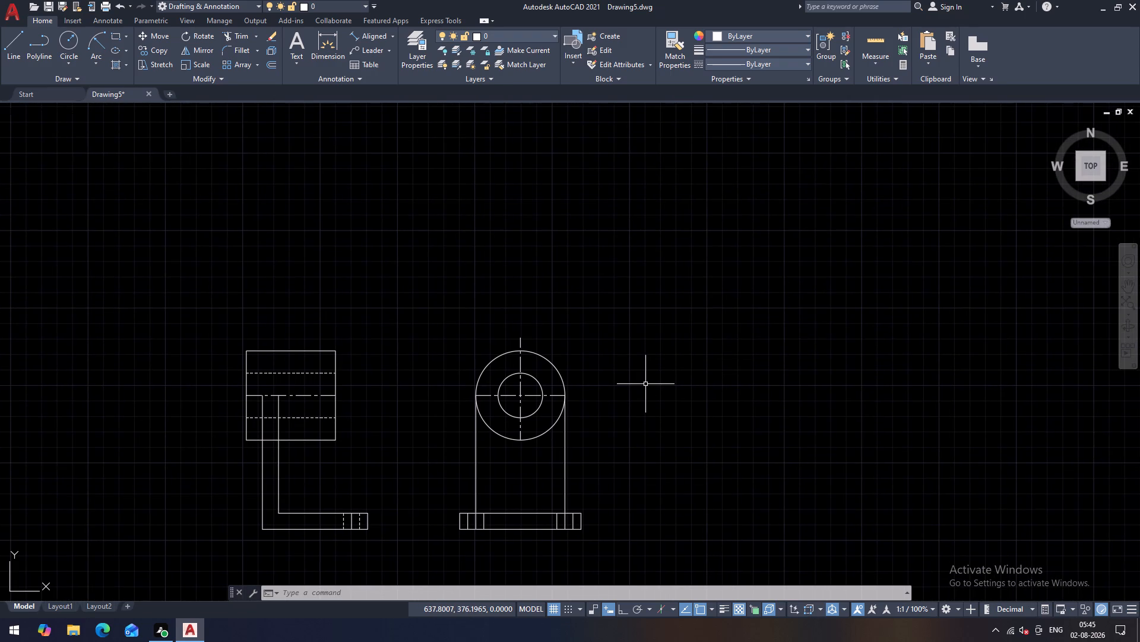
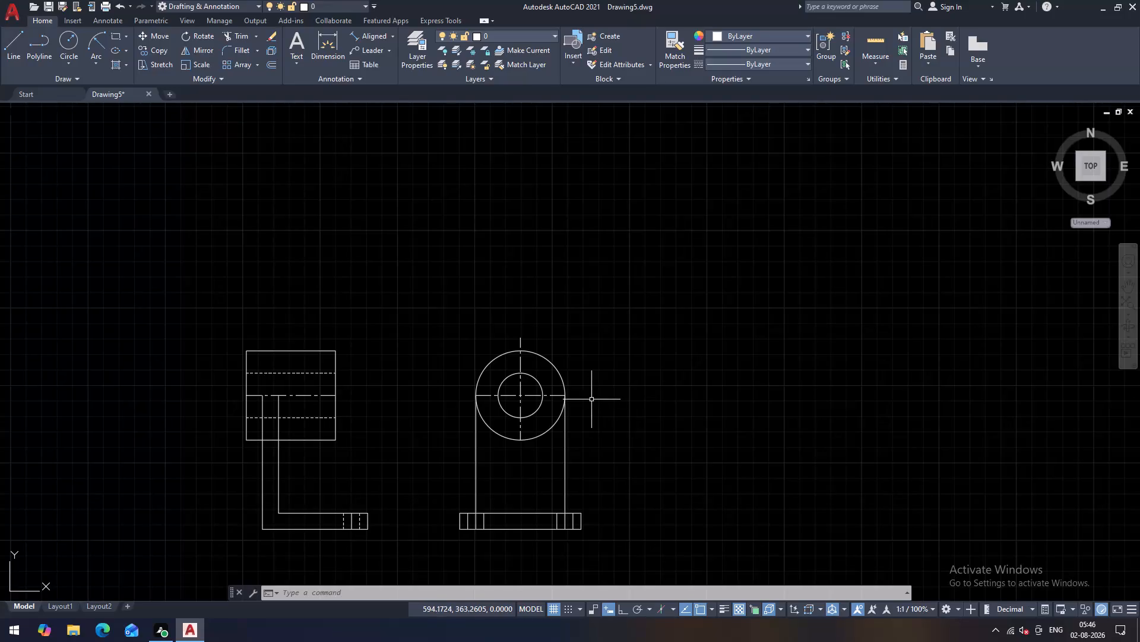
Start a linear dimension for the two aligned views.
middle_drag(591, 393, 594, 363)
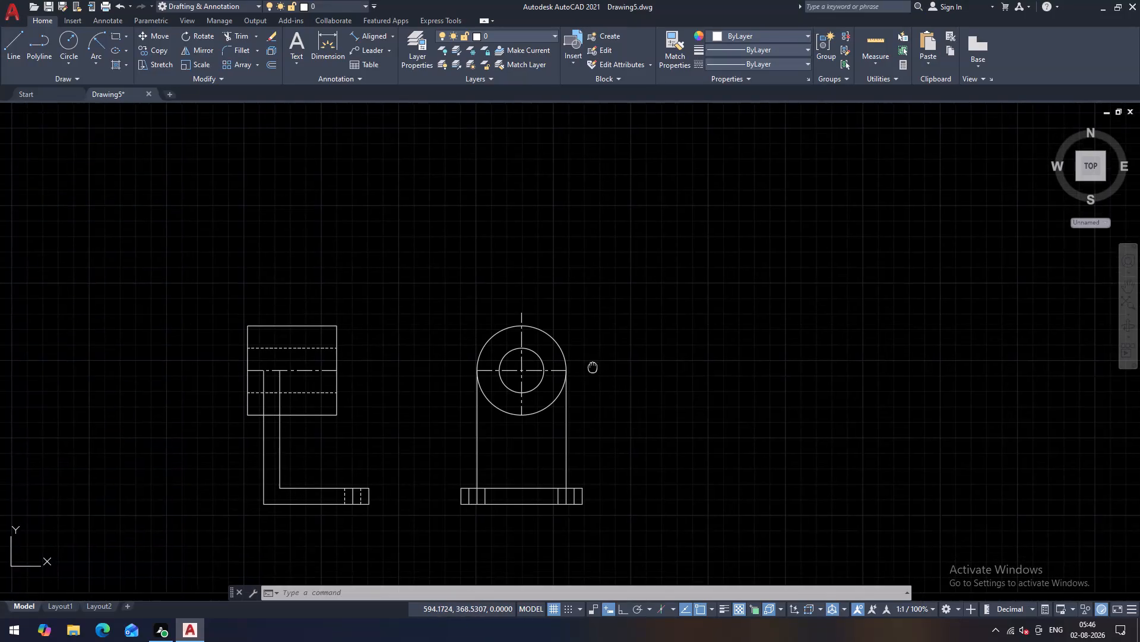
middle_drag(594, 363, 598, 355)
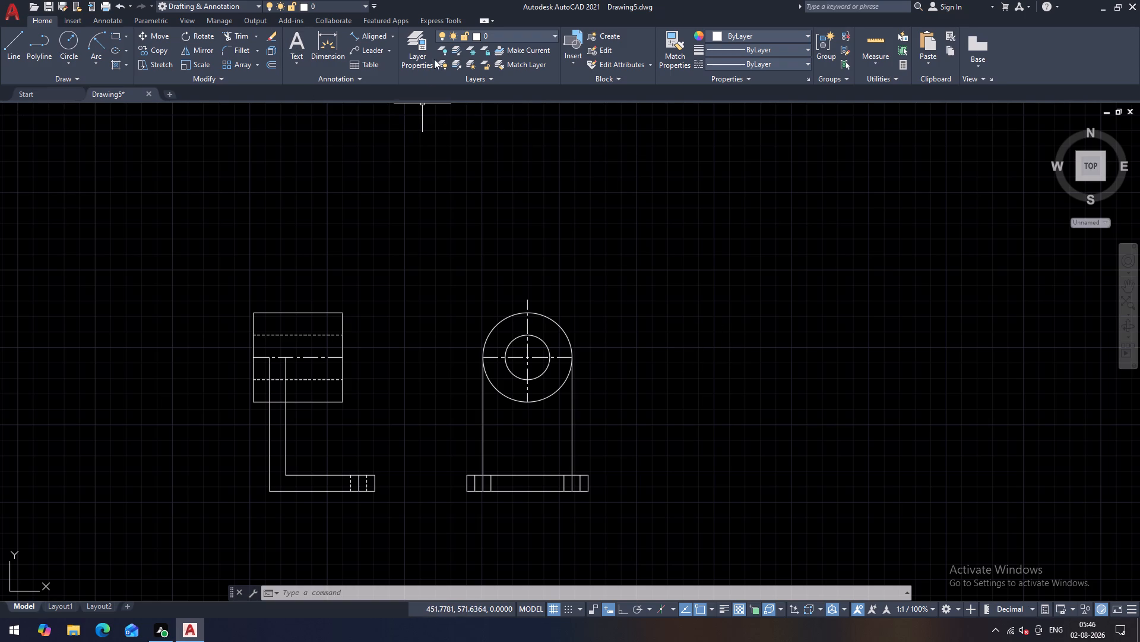
click(391, 33)
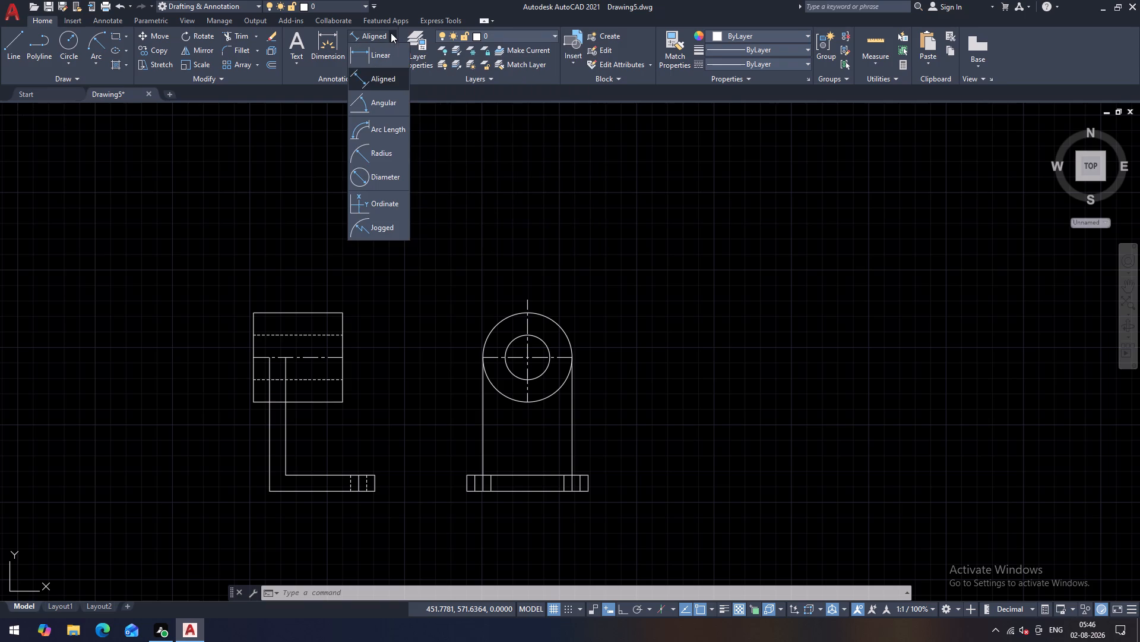
click(382, 53)
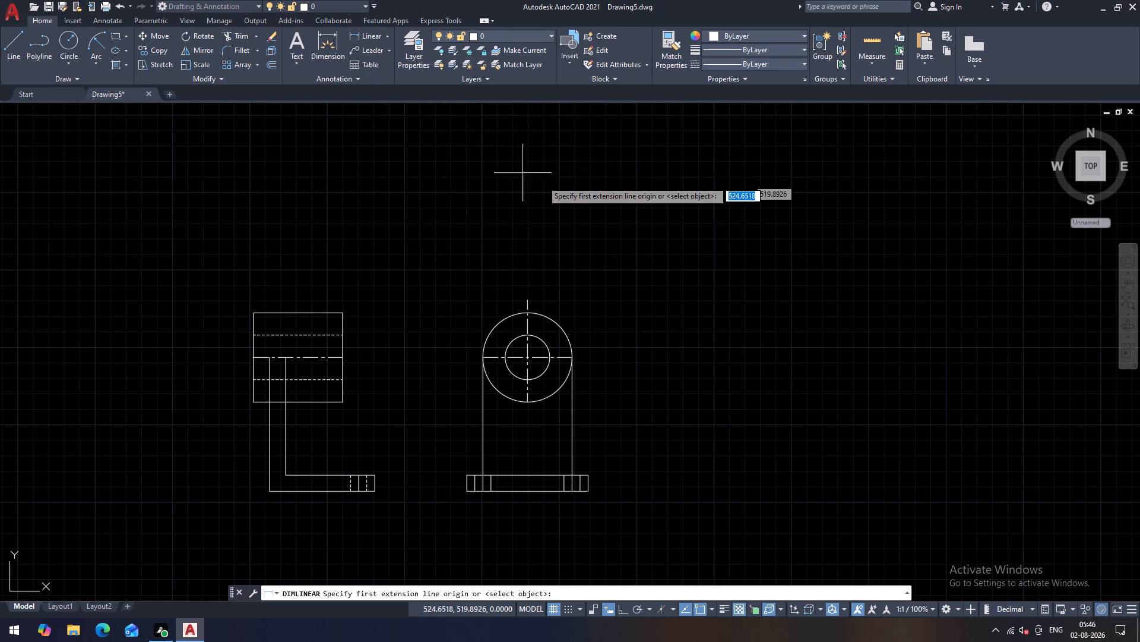
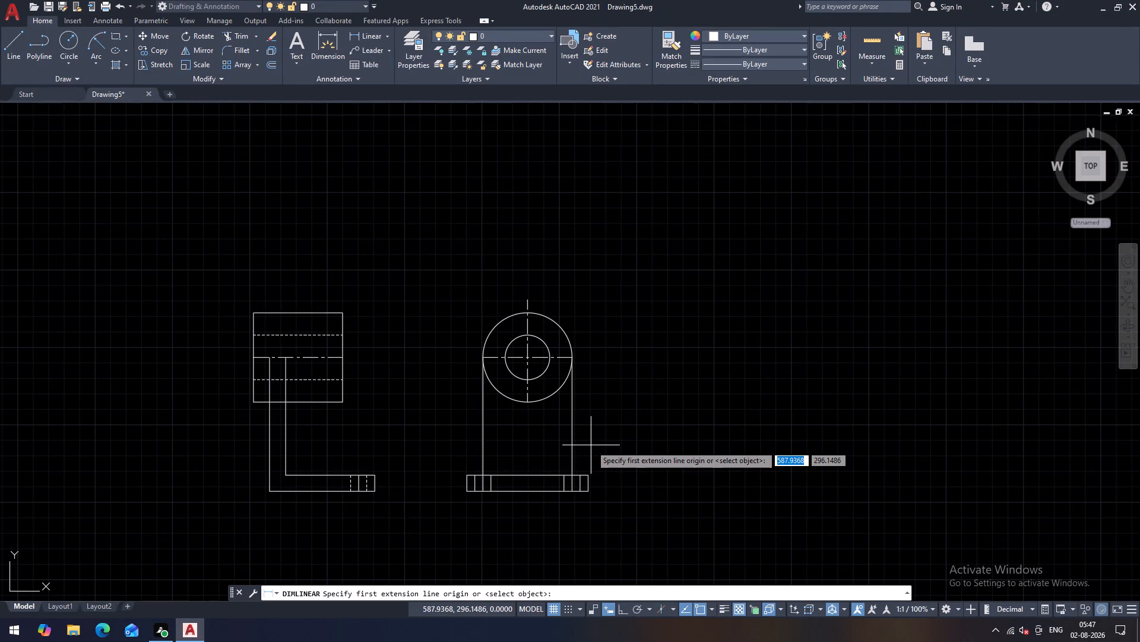
Dimension the vertical distance from the base's bottom edge midpoint to the circles' centre, placing the dimension line along the vertical centreline.
click(528, 491)
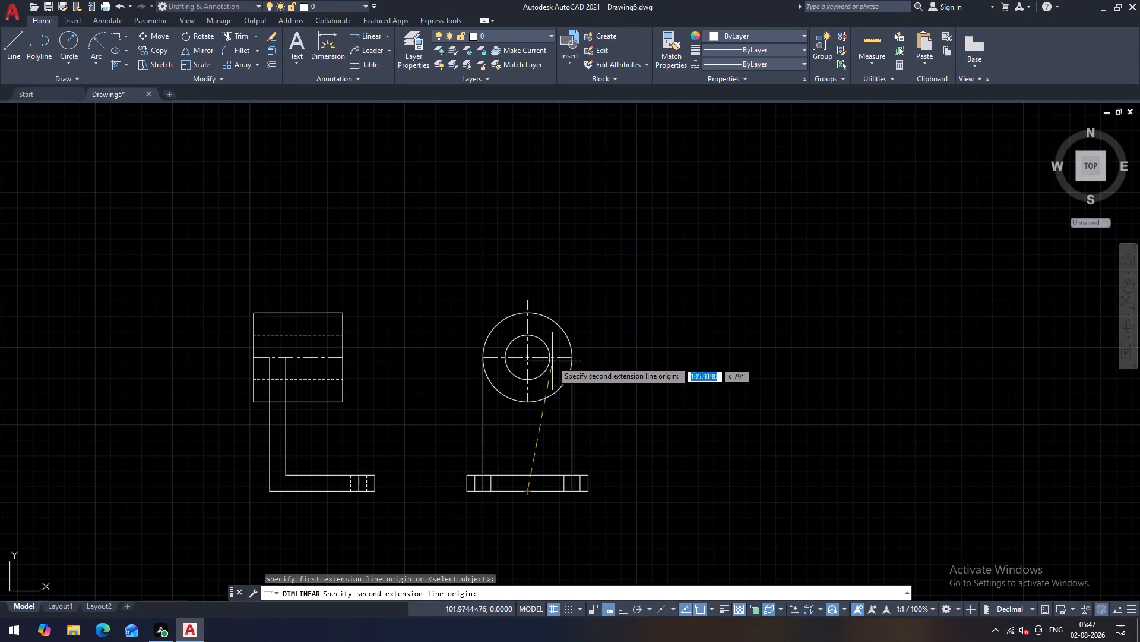
click(528, 357)
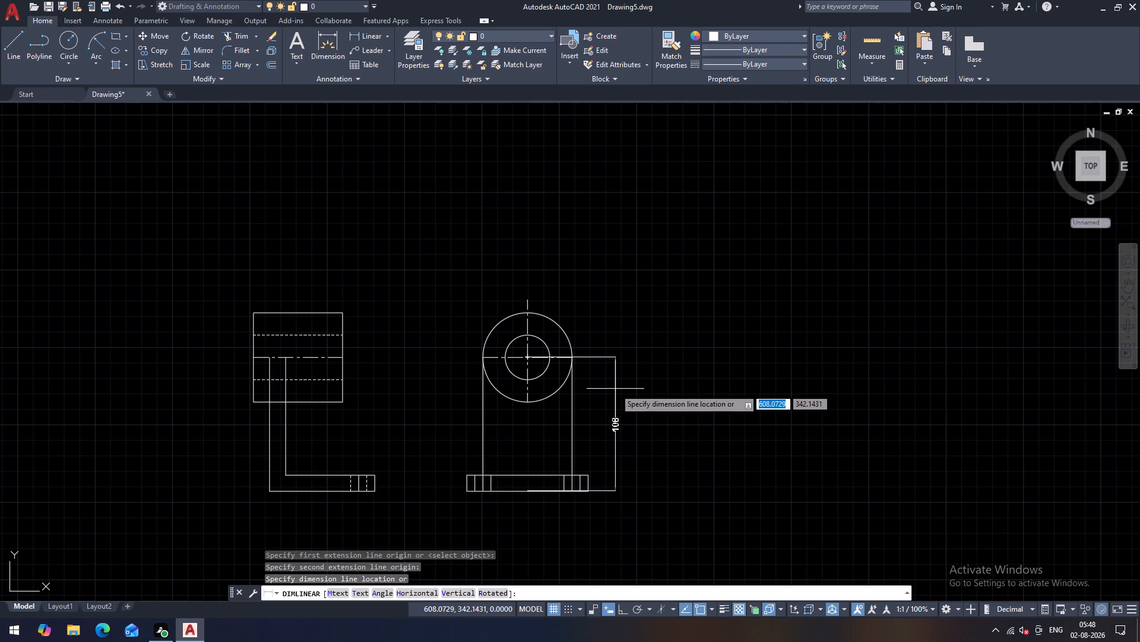
click(527, 436)
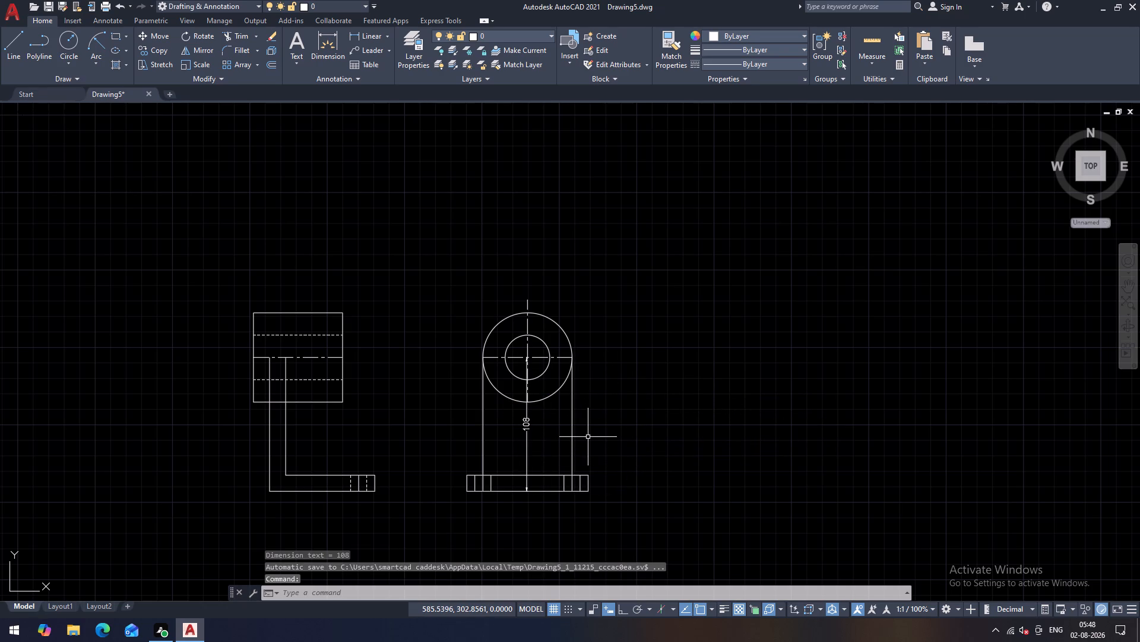
Stretch the centre-height dimension line out of the circular view so it sits just beyond the base's right end.
scroll(588, 437, up, 1)
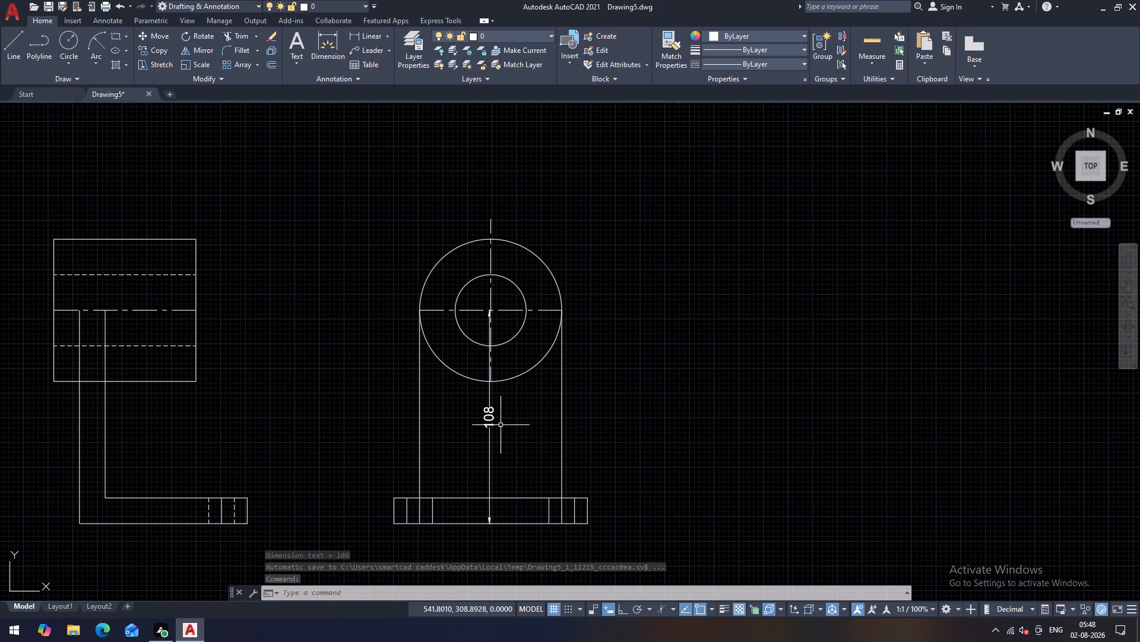
click(490, 418)
click(488, 420)
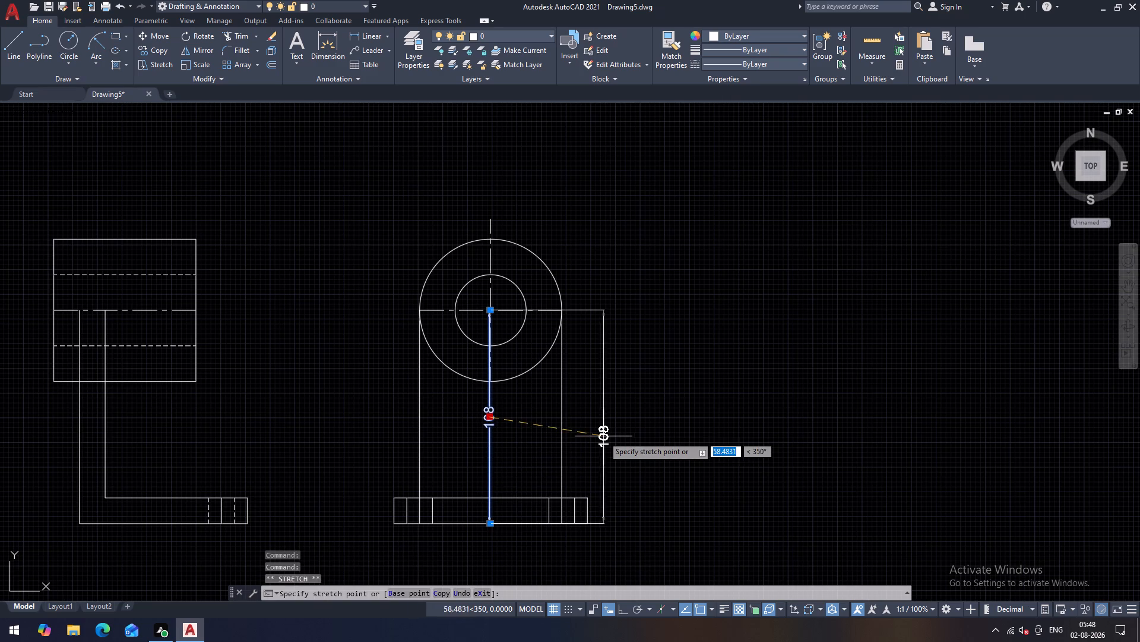
click(618, 412)
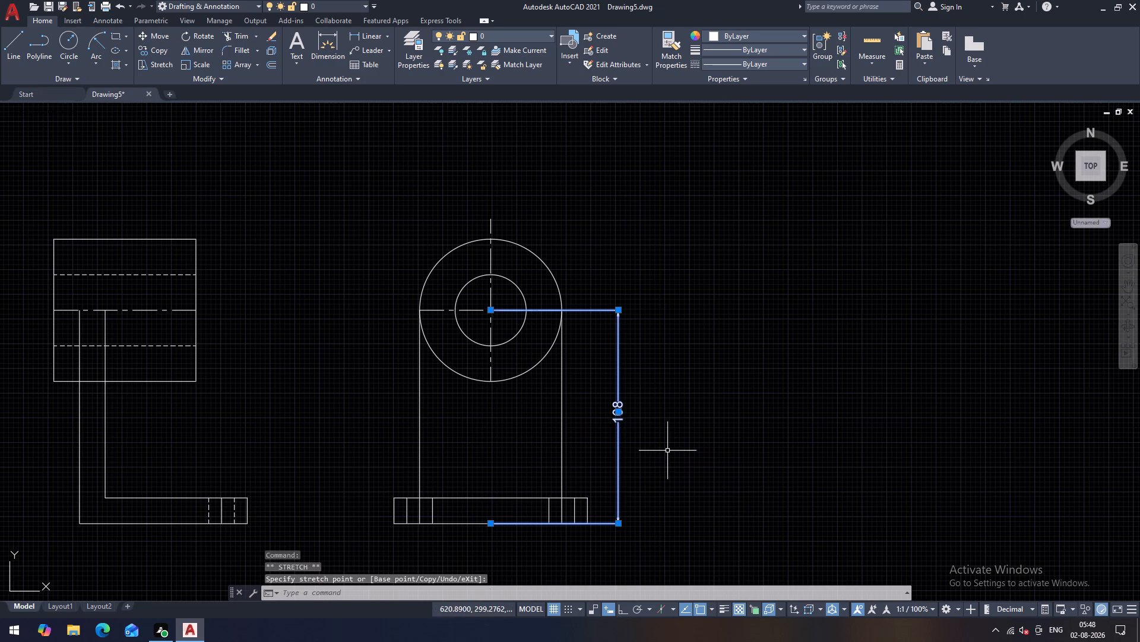
key(Escape)
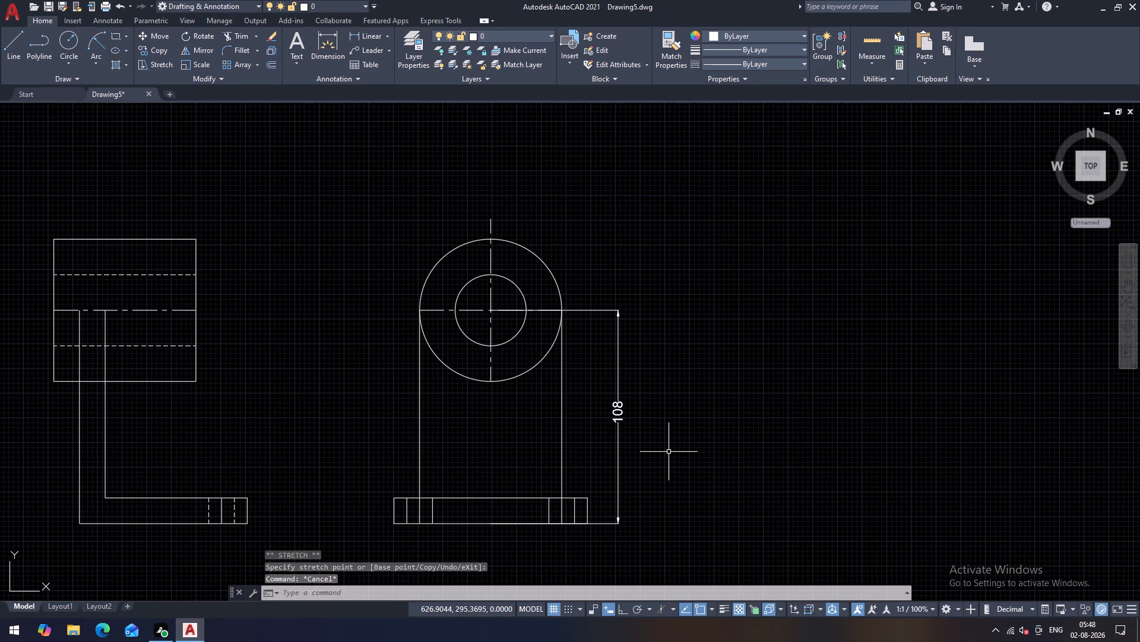
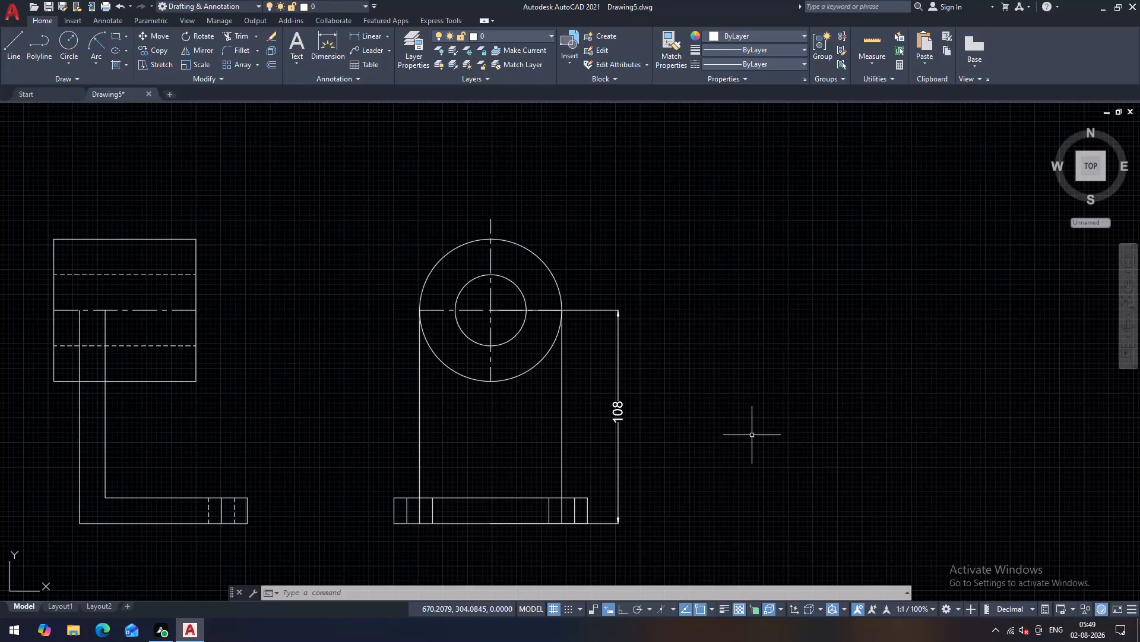
Add a horizontal linear dimension across the top edge of the side view's rectangle, placing it just above the rectangle.
middle_drag(750, 435, 783, 395)
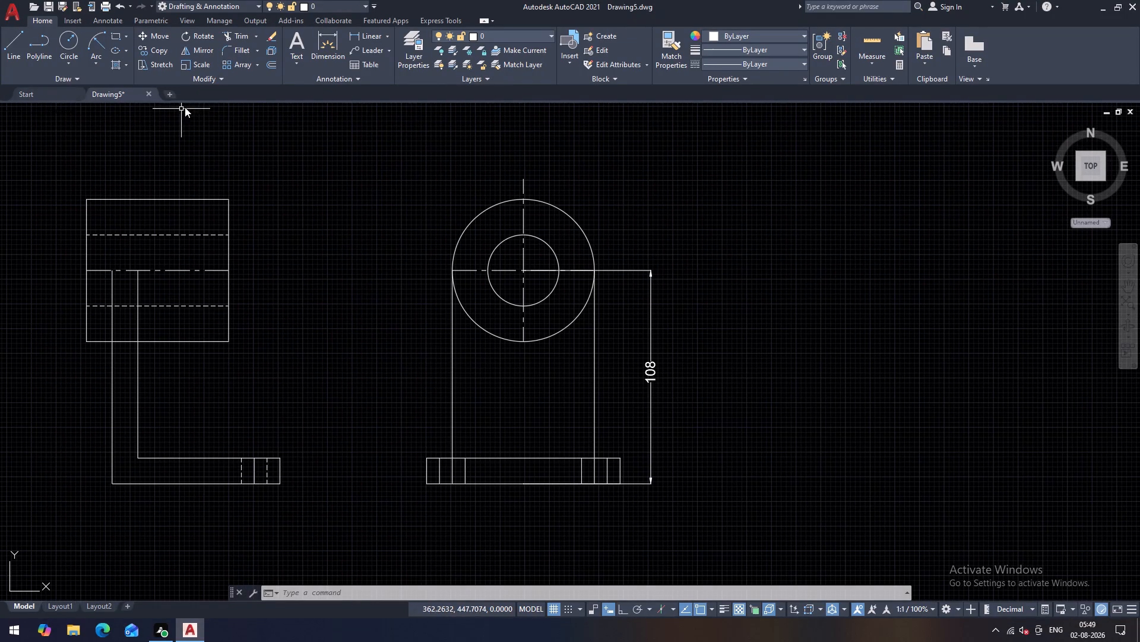
click(369, 36)
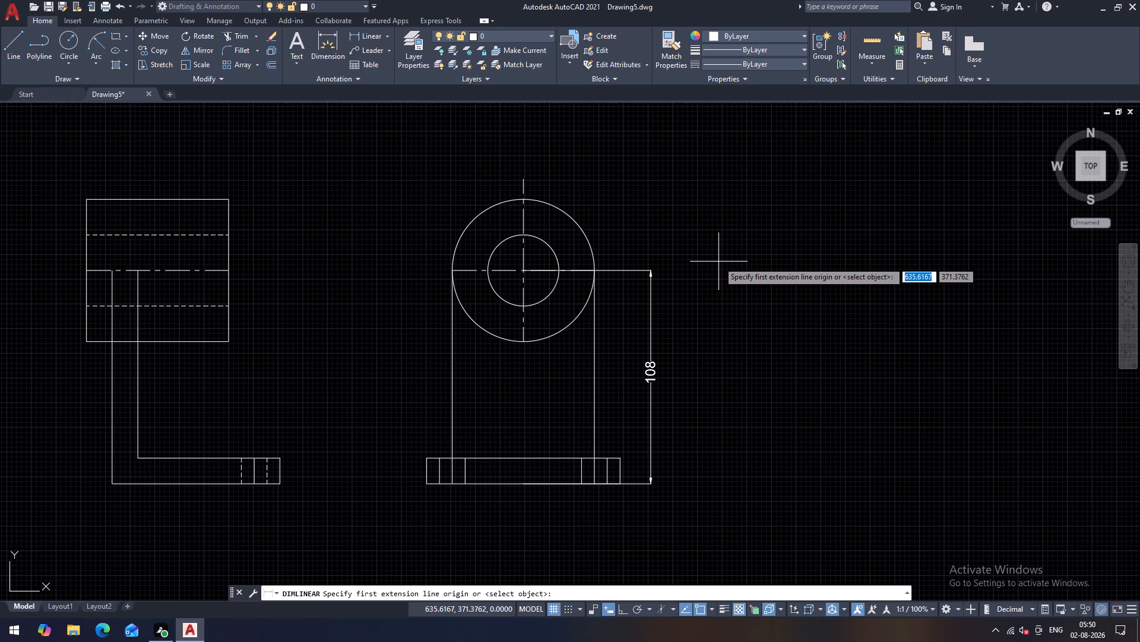
middle_drag(598, 371, 821, 317)
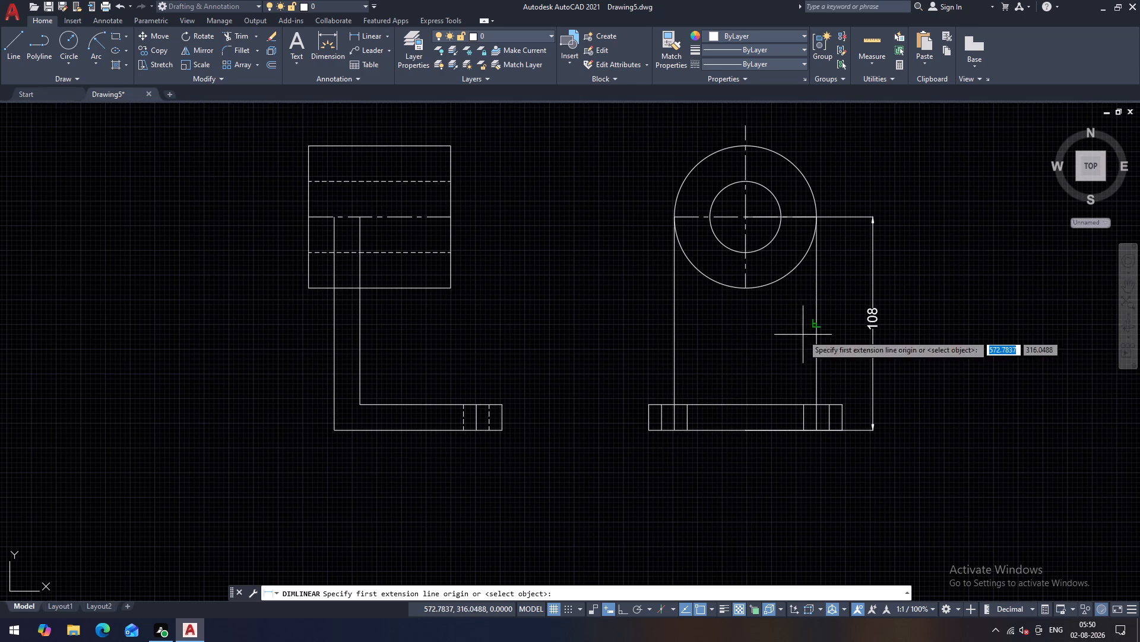
middle_drag(509, 369, 502, 422)
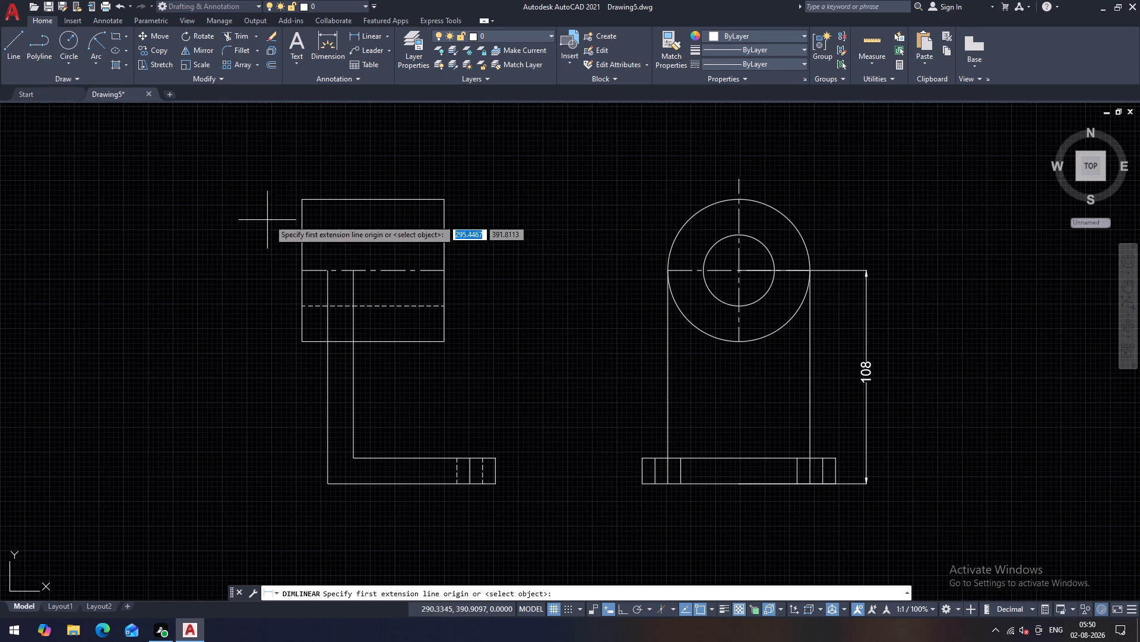
click(298, 199)
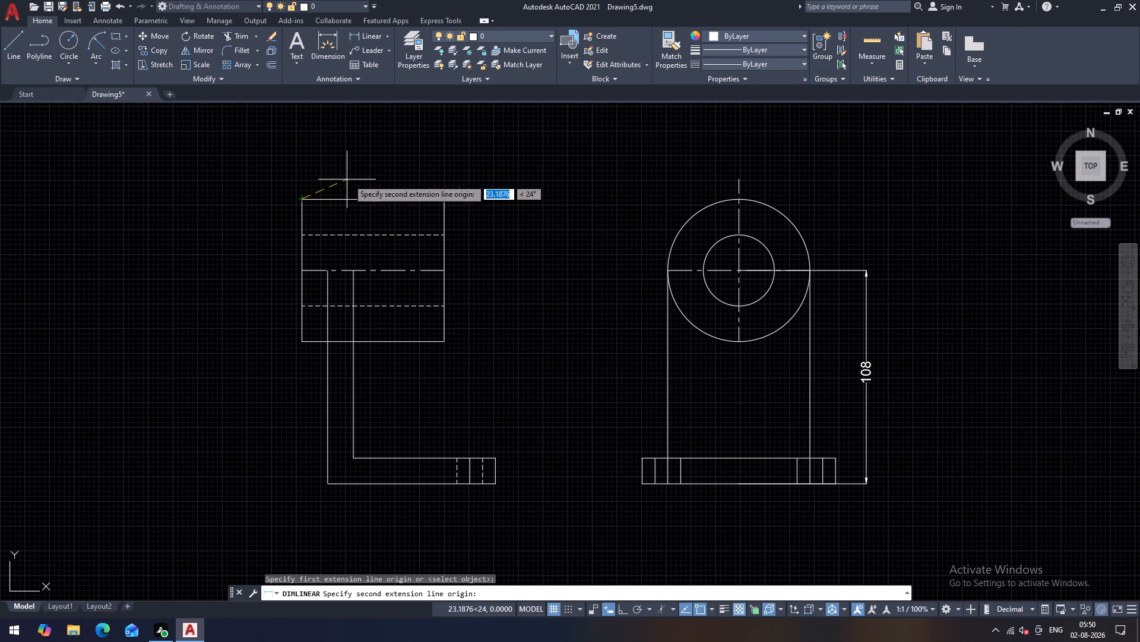
click(445, 200)
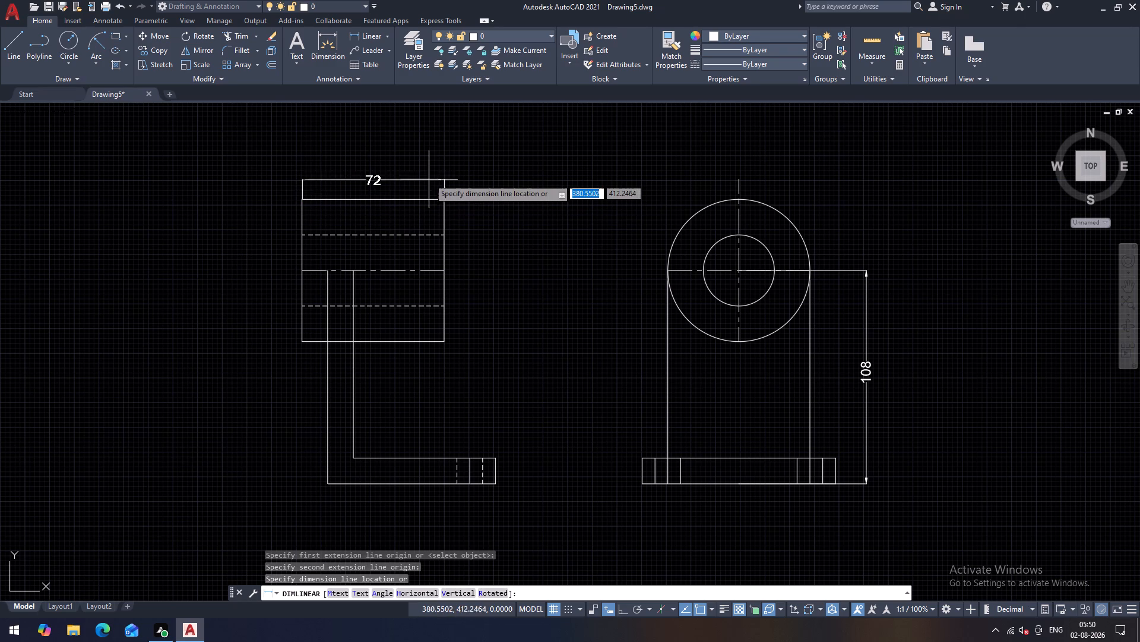
click(424, 165)
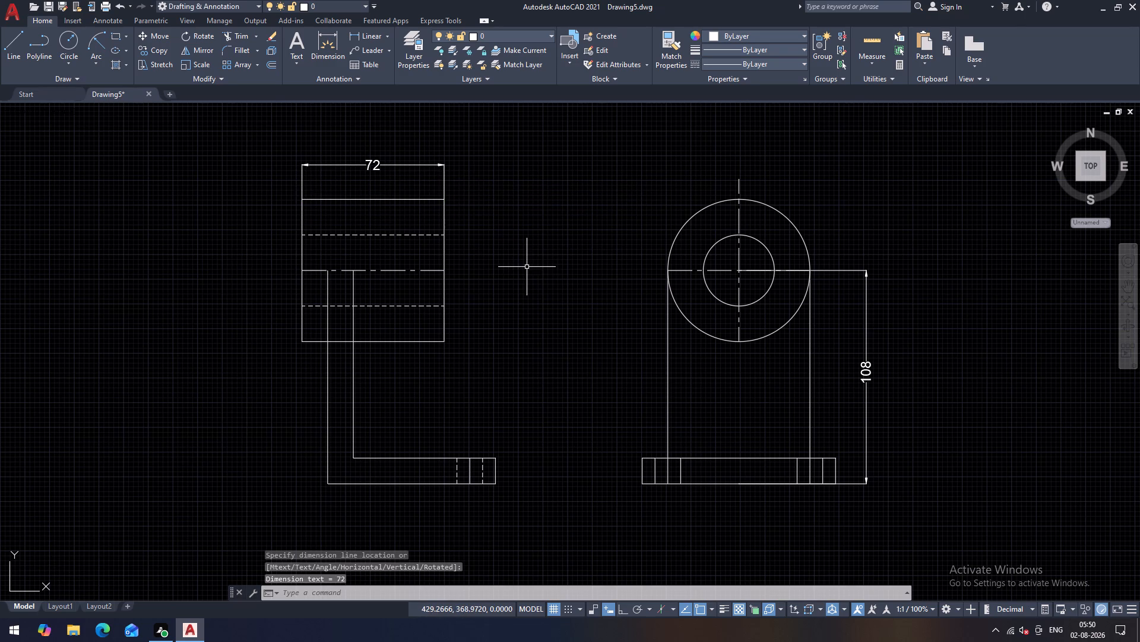
Dimension the upright's horizontal thickness in the side view from the outer bottom corner to the inner corner, placing it across the upright.
middle_drag(527, 262, 536, 243)
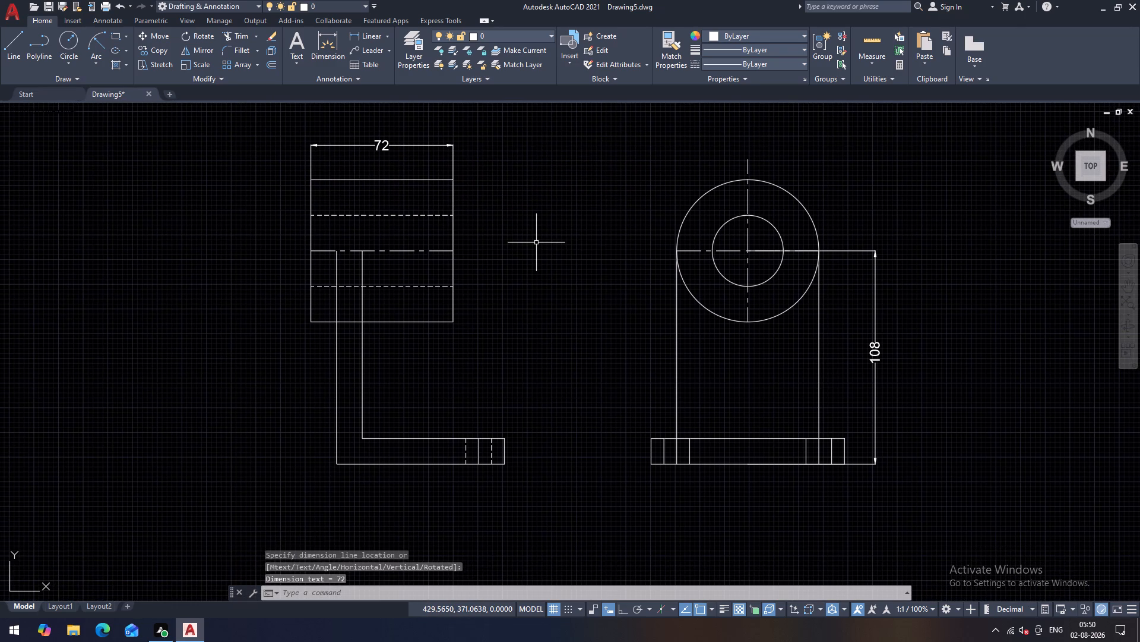
key(space)
middle_drag(542, 382, 555, 347)
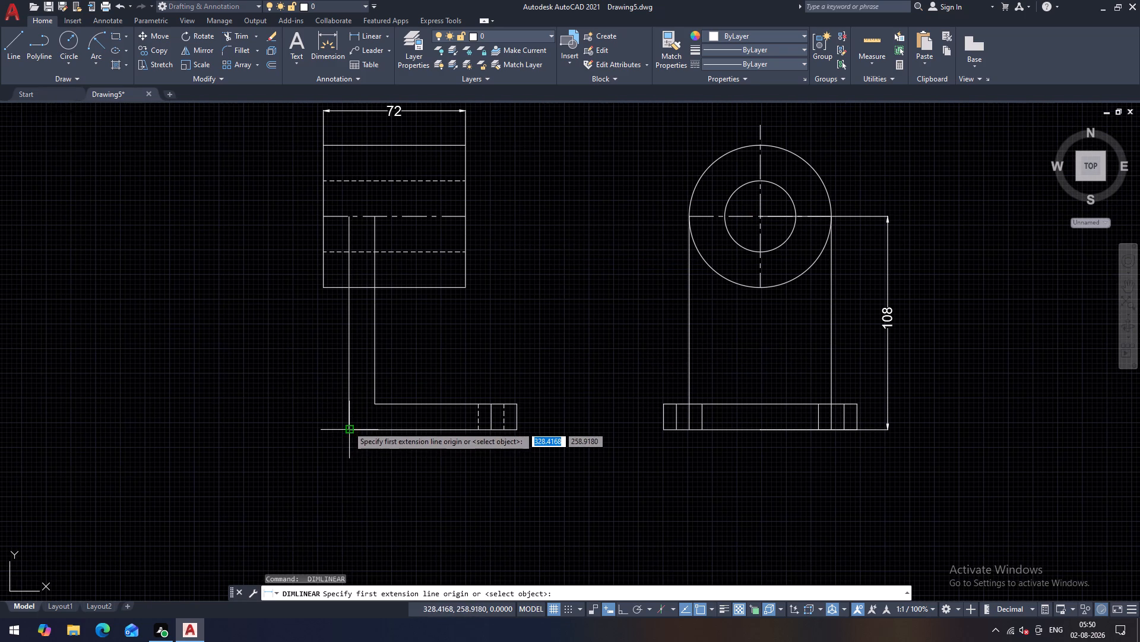
click(348, 426)
click(373, 401)
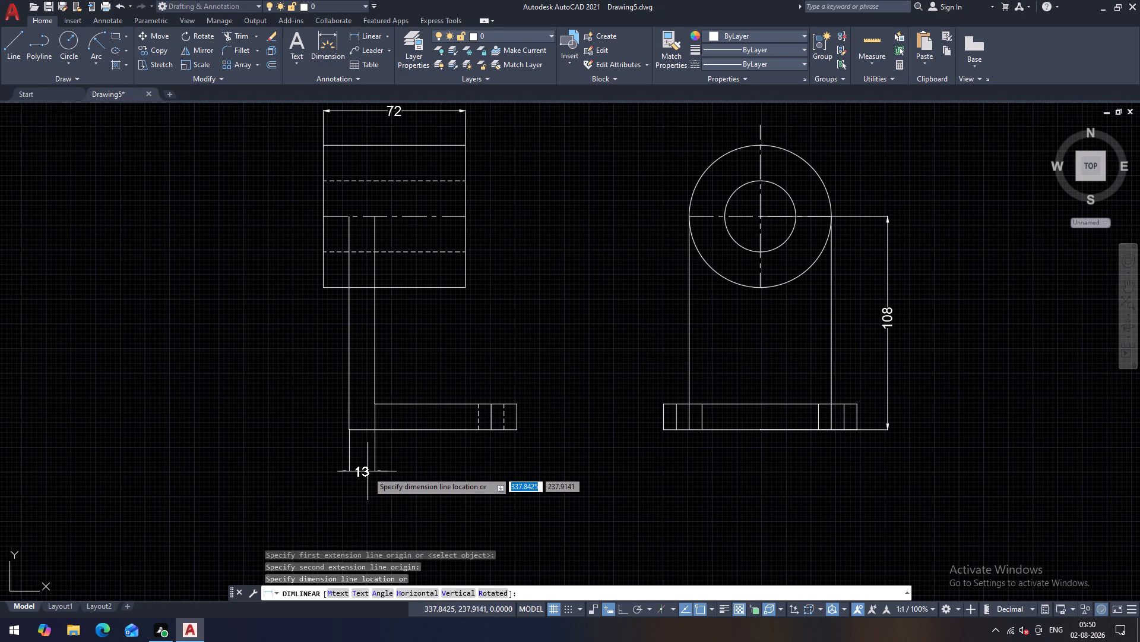
click(358, 369)
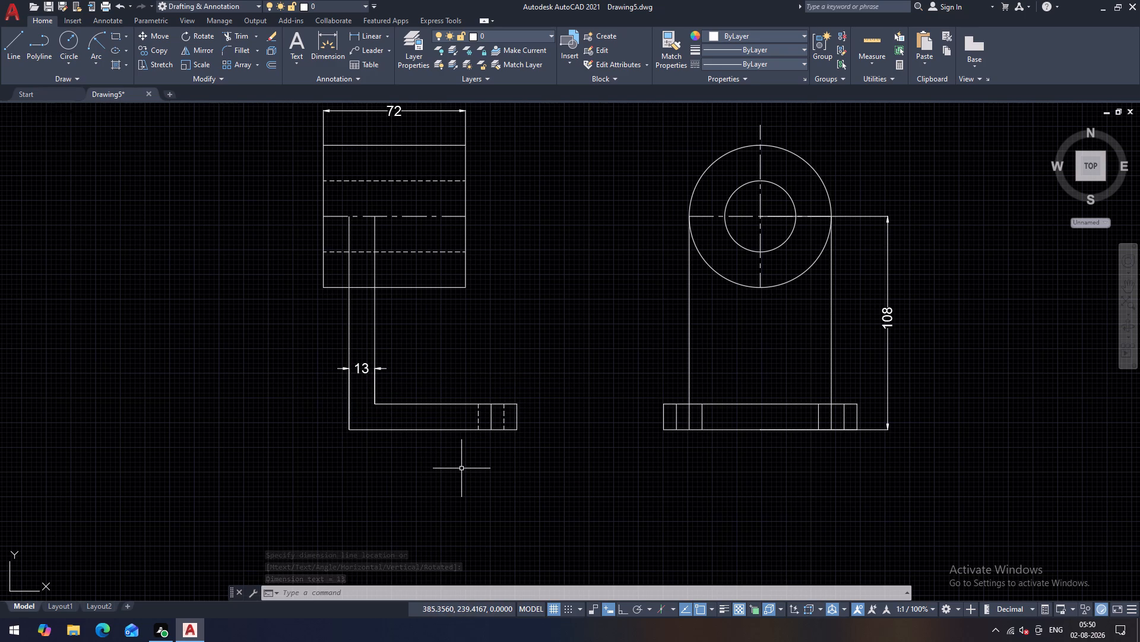
Stretch the upright's thickness dimension down so its dimension line sits below the base.
click(366, 371)
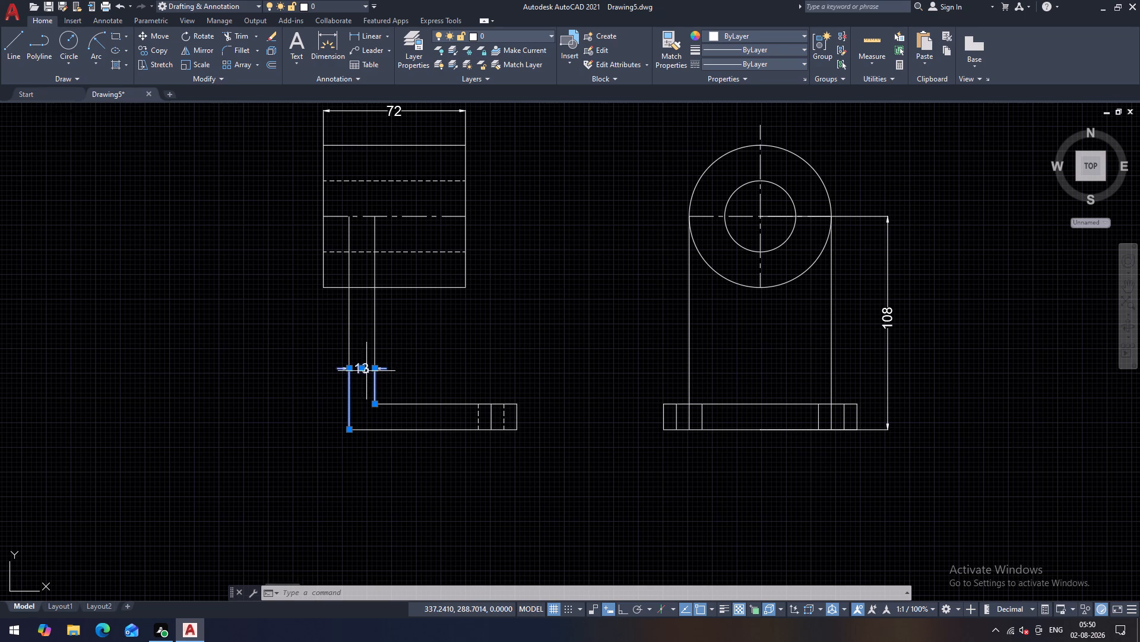
click(362, 368)
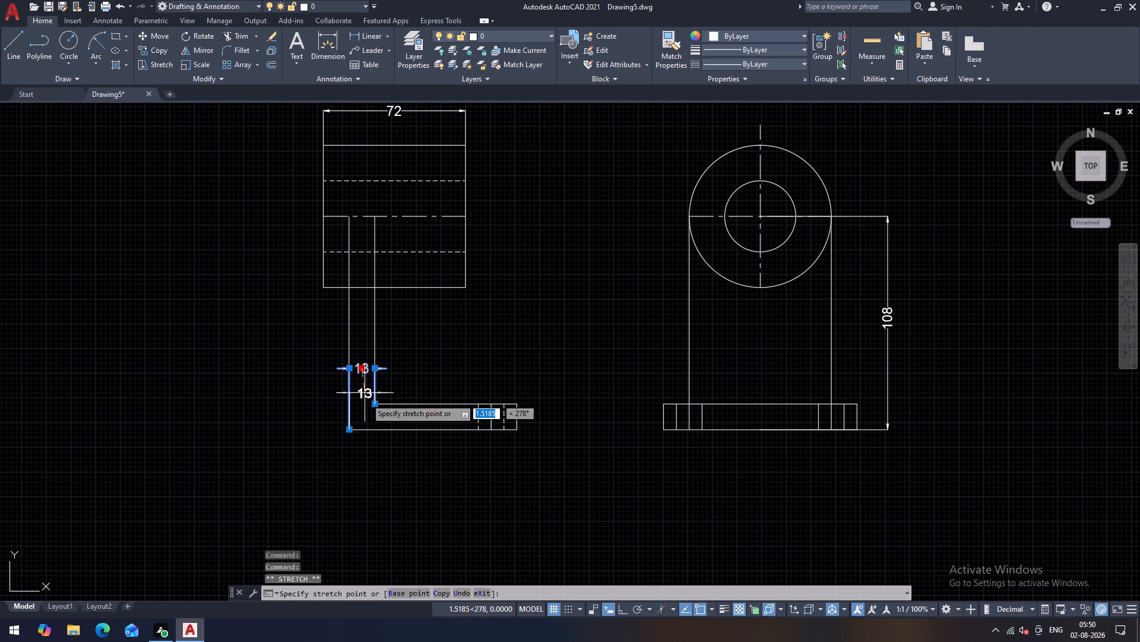
click(363, 473)
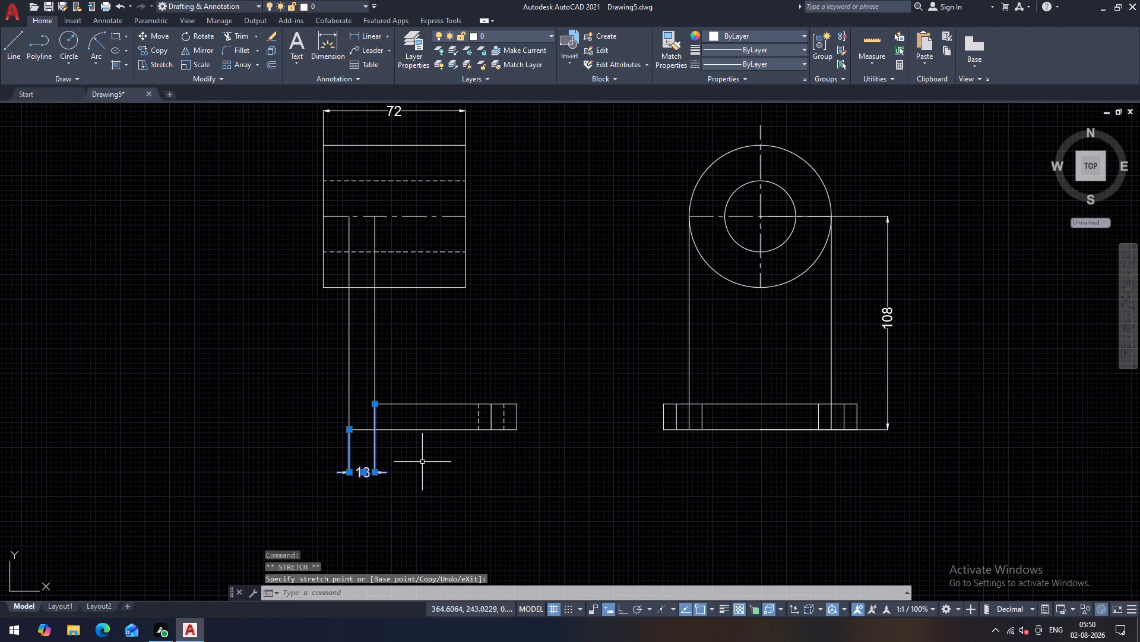
key(Escape)
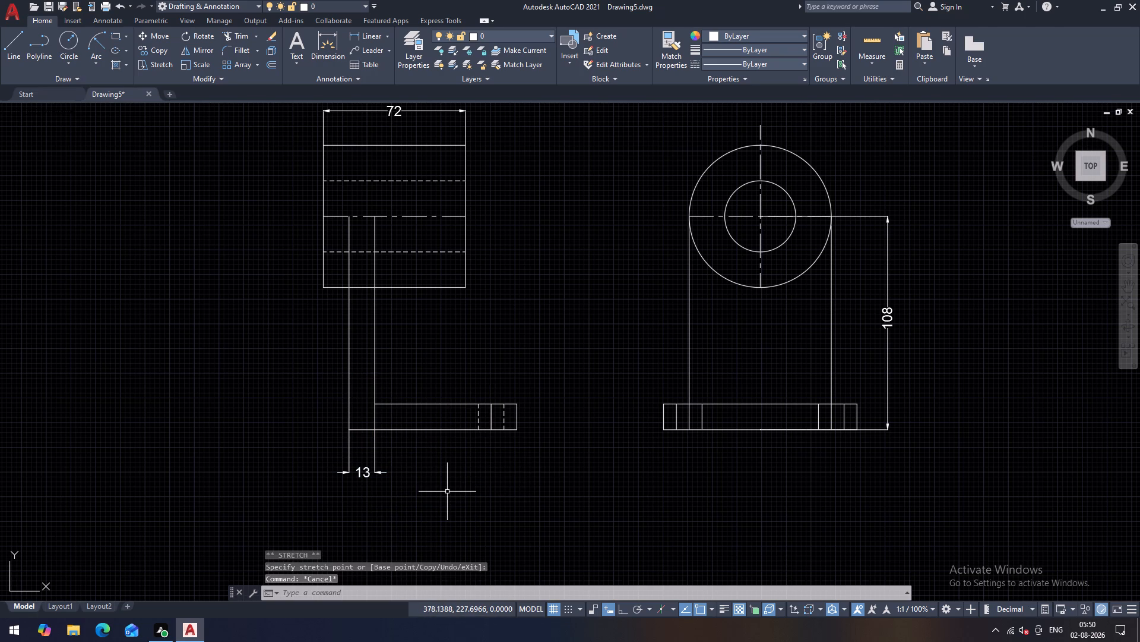
Add a vertical linear dimension for the base plate's thickness at its free end in the side view, placed just beyond that end.
key(space)
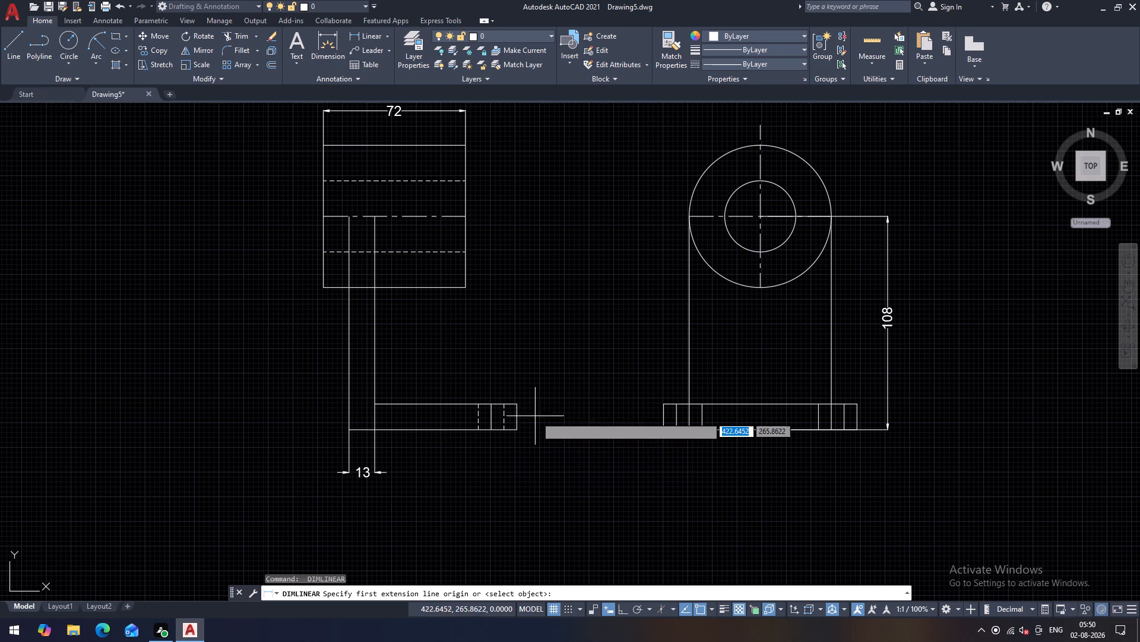
click(518, 405)
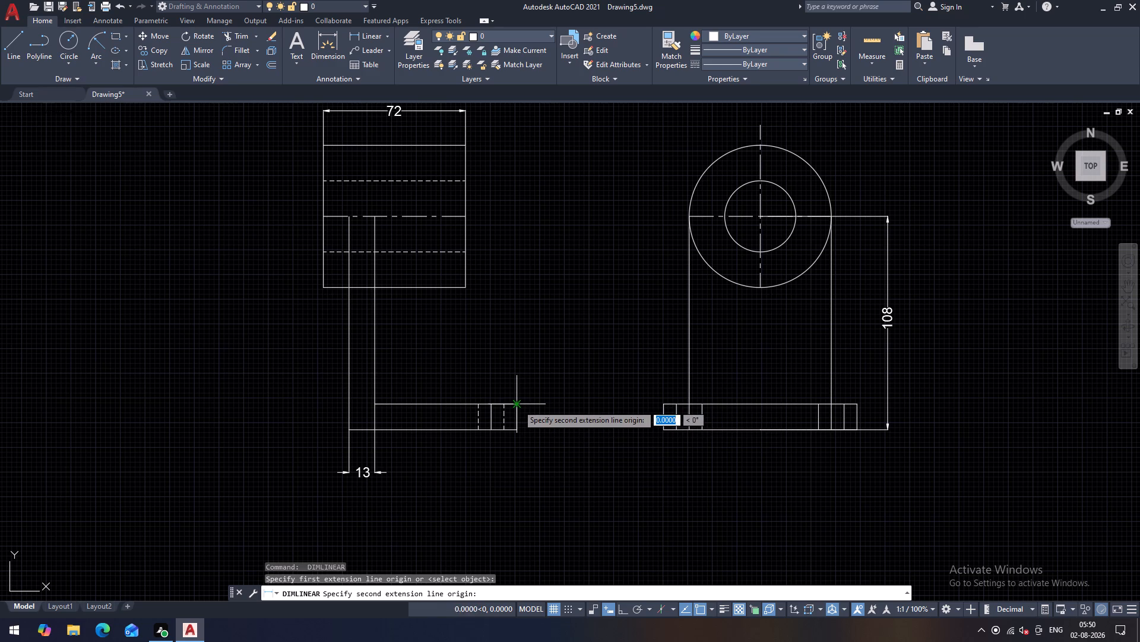
click(517, 432)
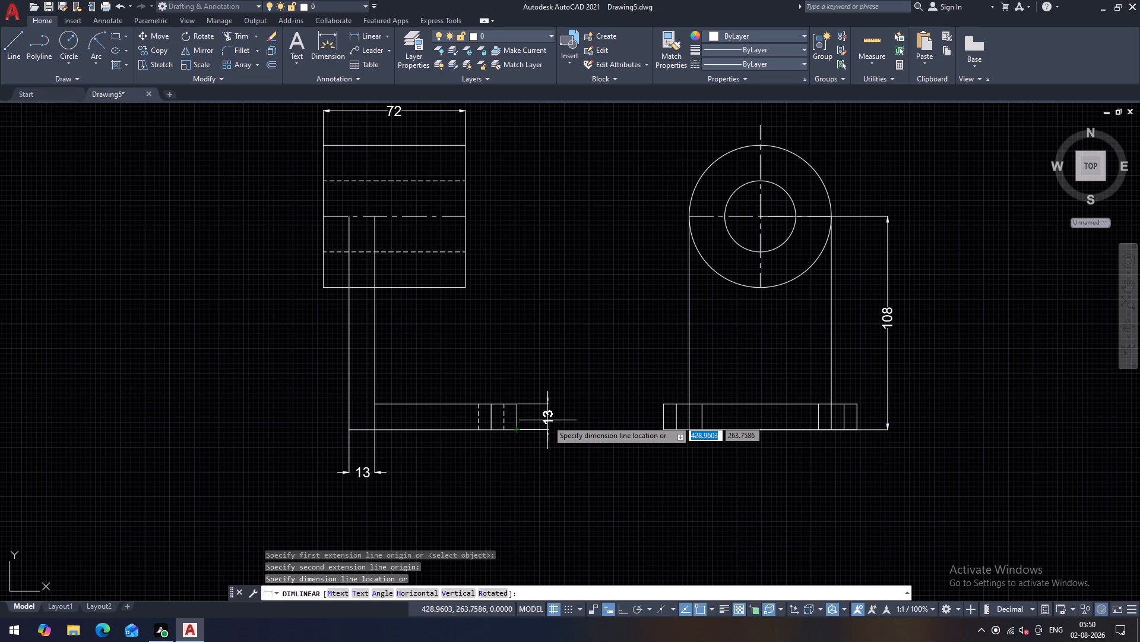
click(547, 421)
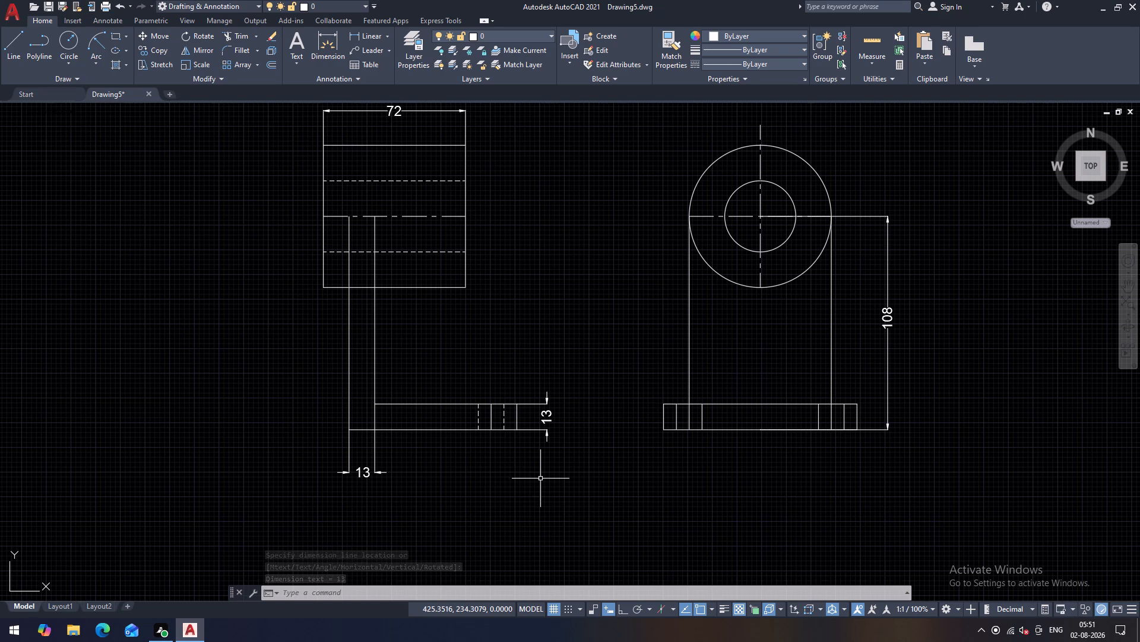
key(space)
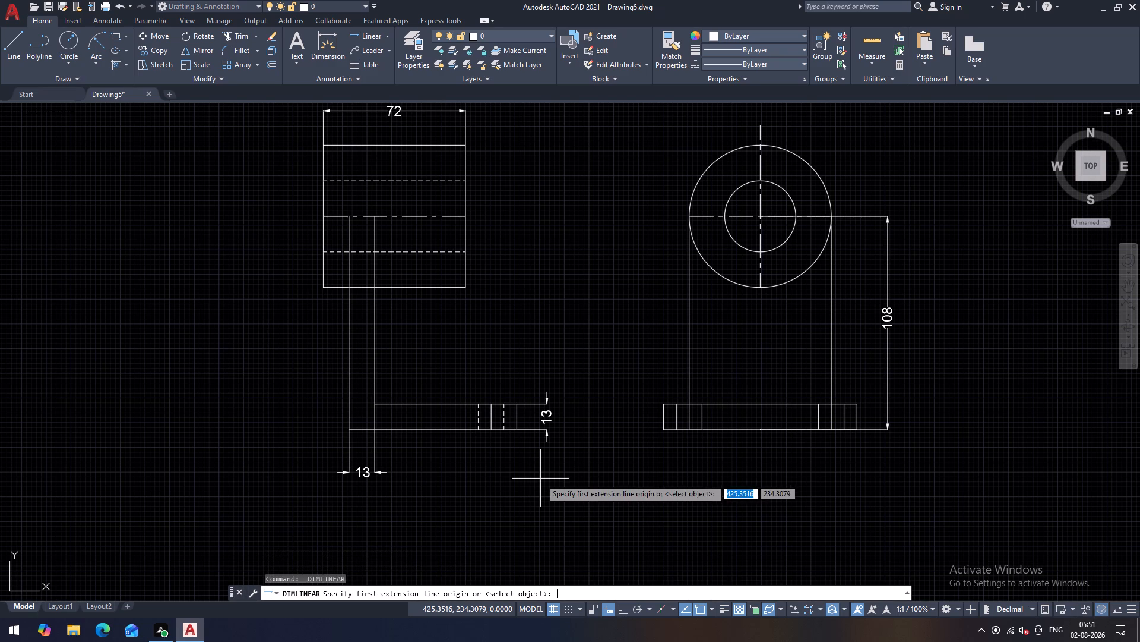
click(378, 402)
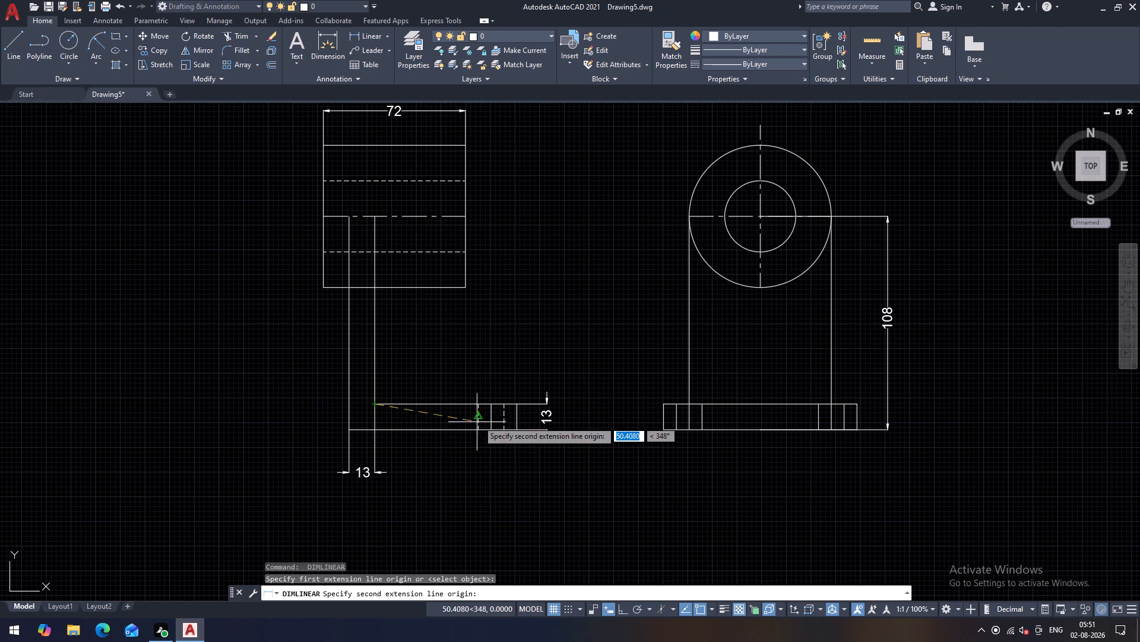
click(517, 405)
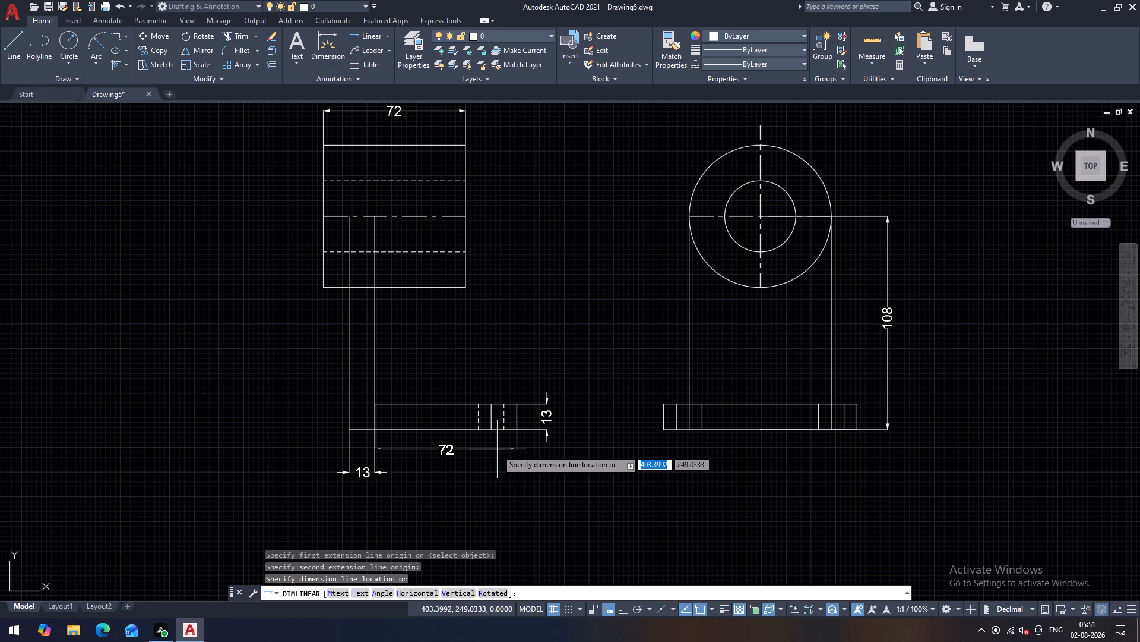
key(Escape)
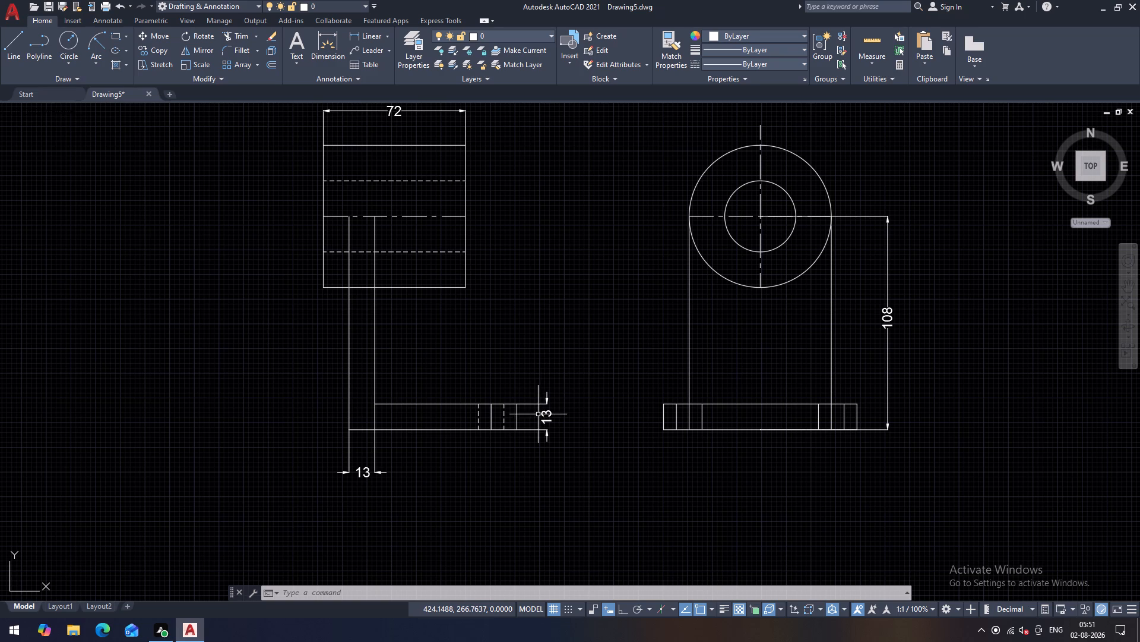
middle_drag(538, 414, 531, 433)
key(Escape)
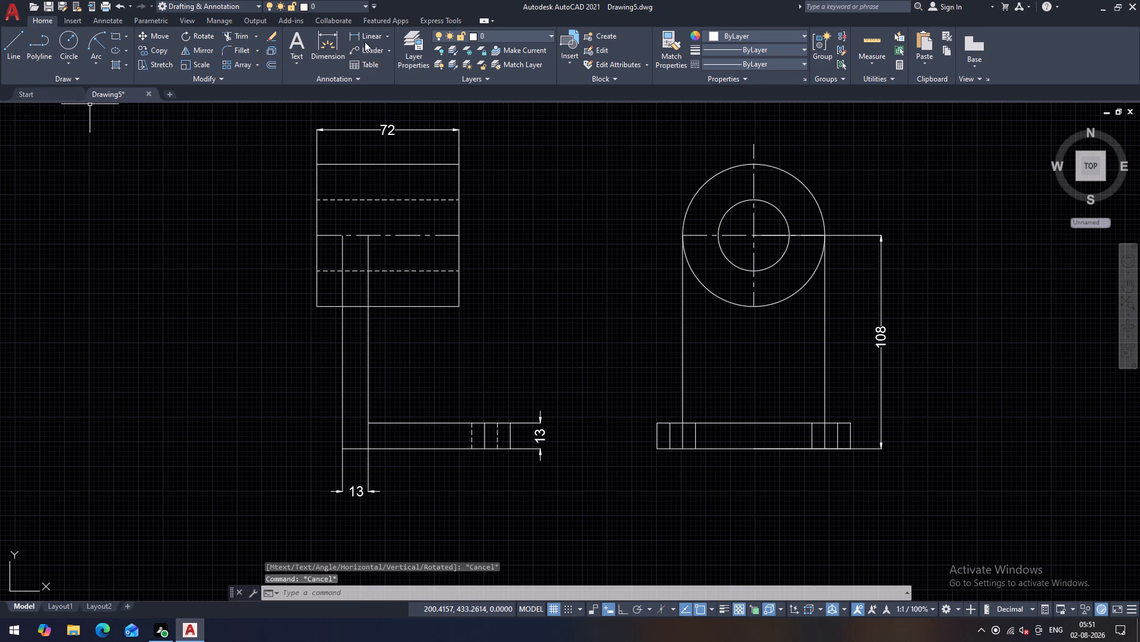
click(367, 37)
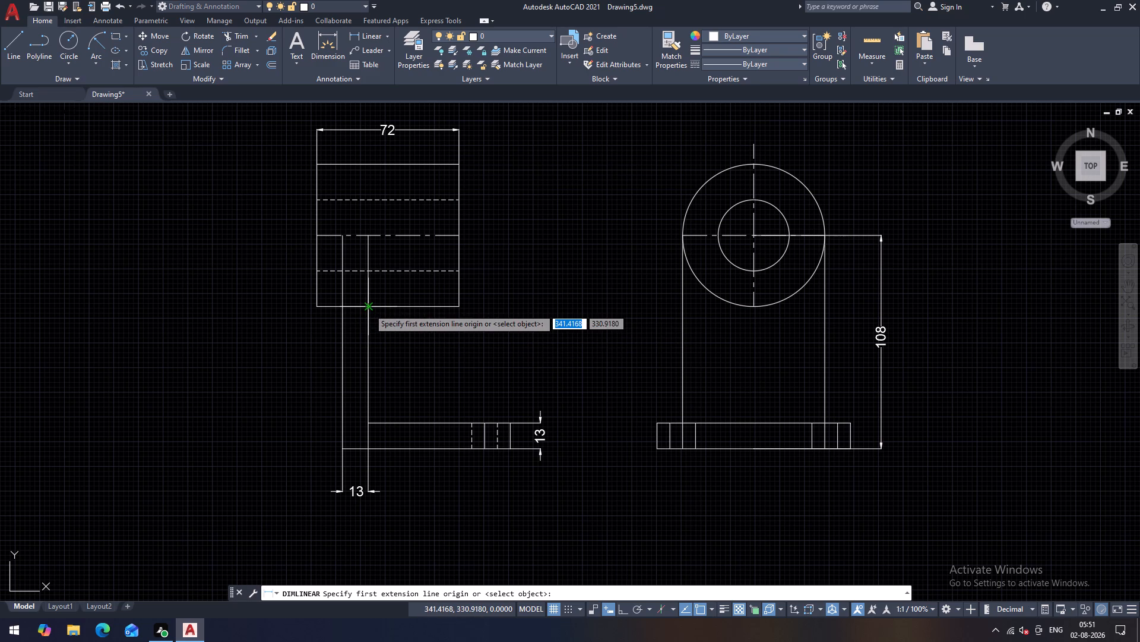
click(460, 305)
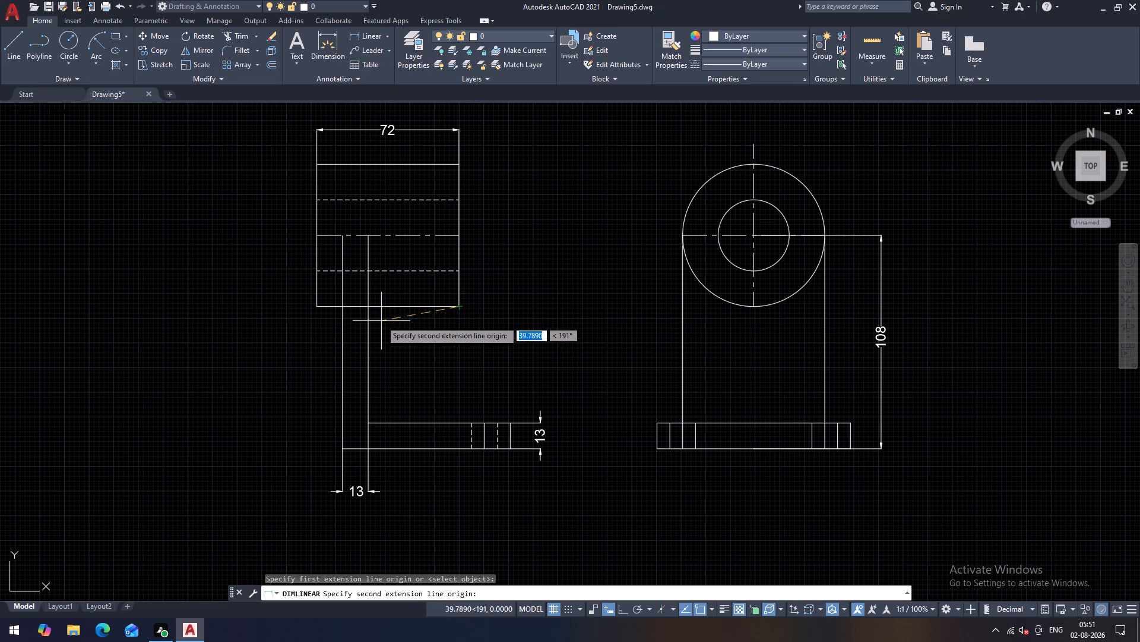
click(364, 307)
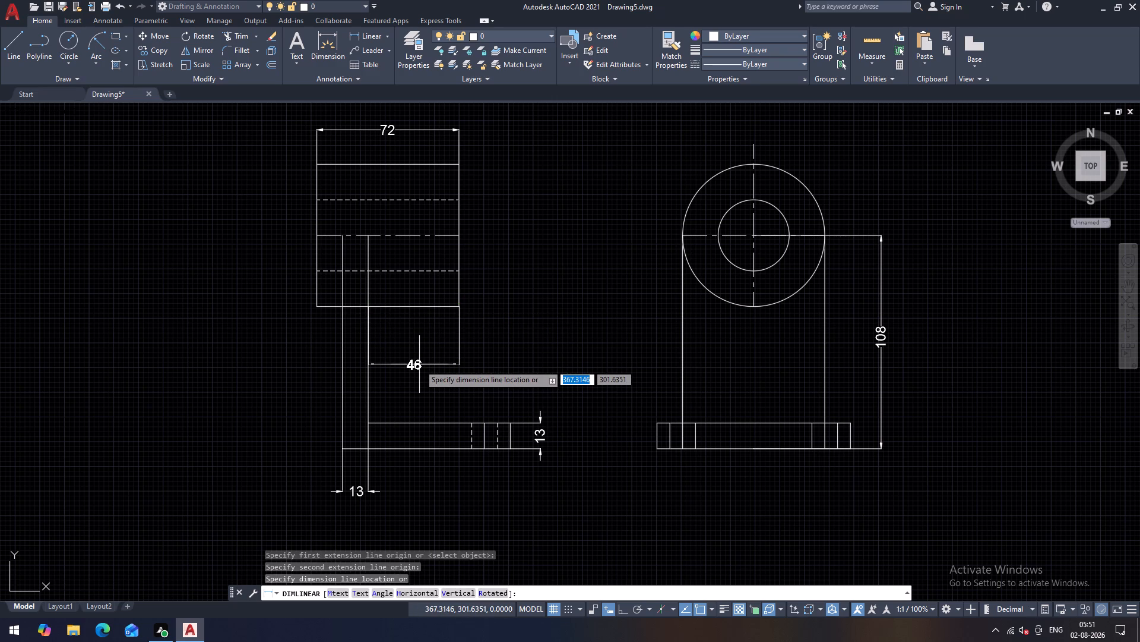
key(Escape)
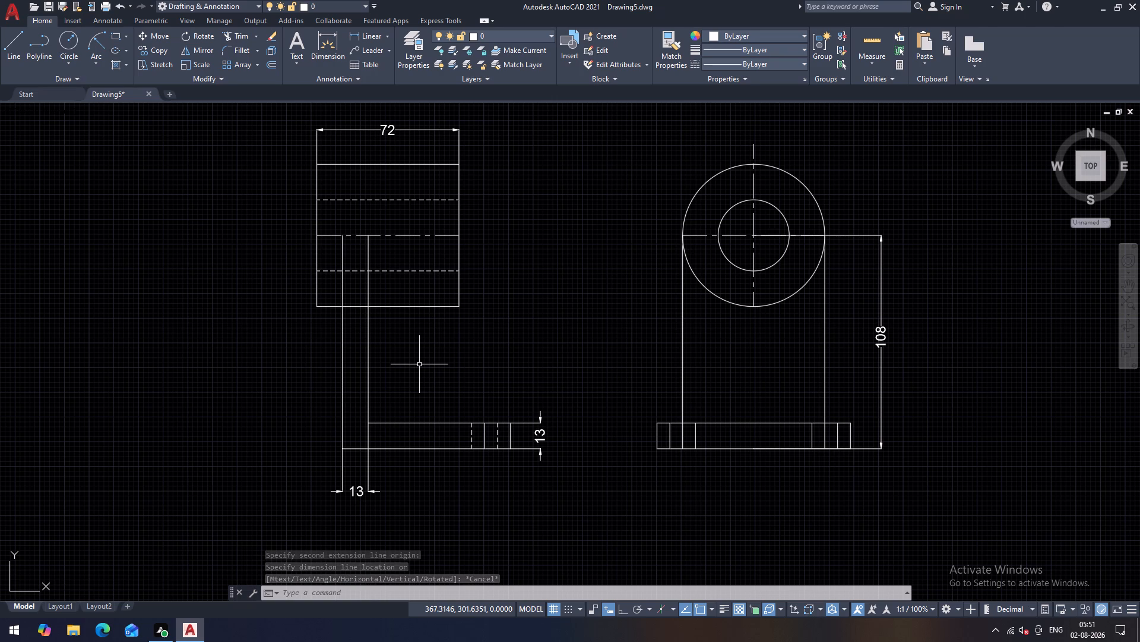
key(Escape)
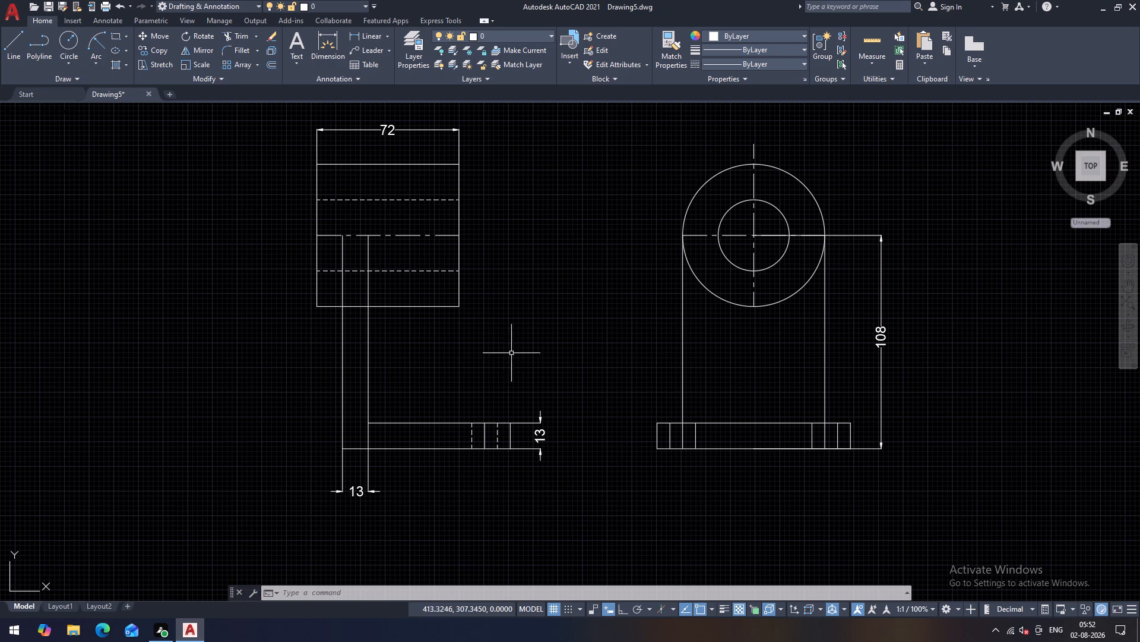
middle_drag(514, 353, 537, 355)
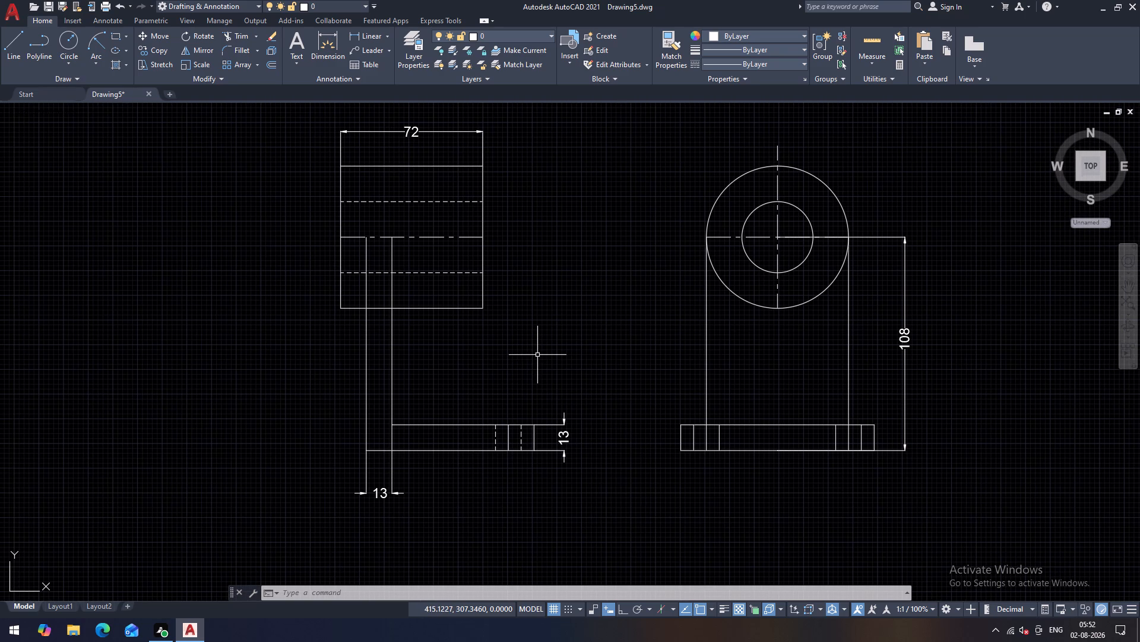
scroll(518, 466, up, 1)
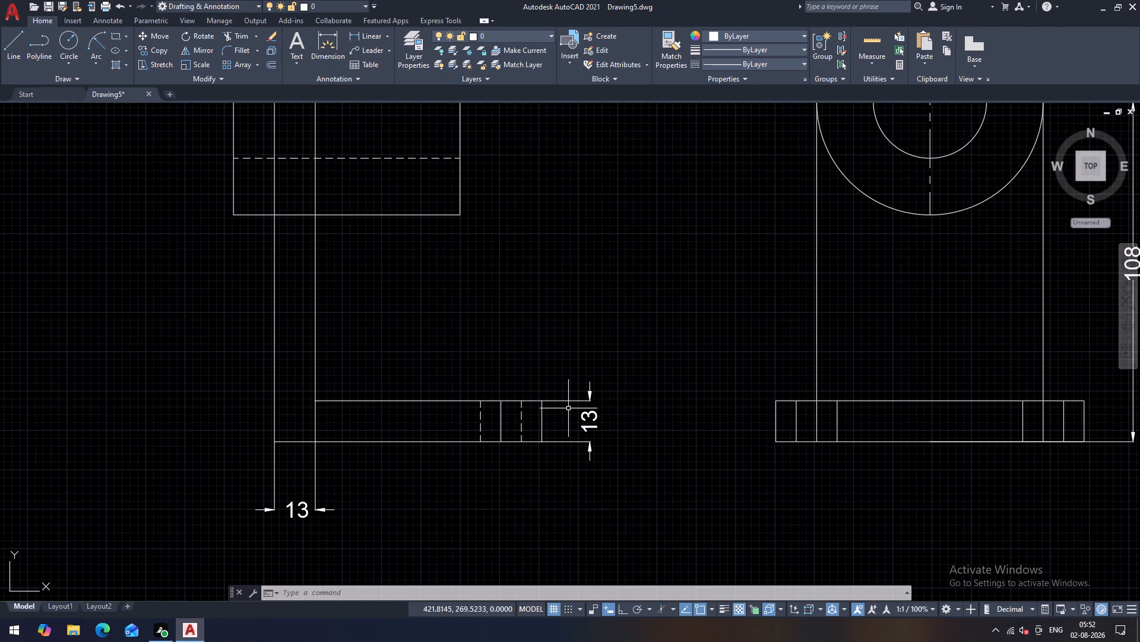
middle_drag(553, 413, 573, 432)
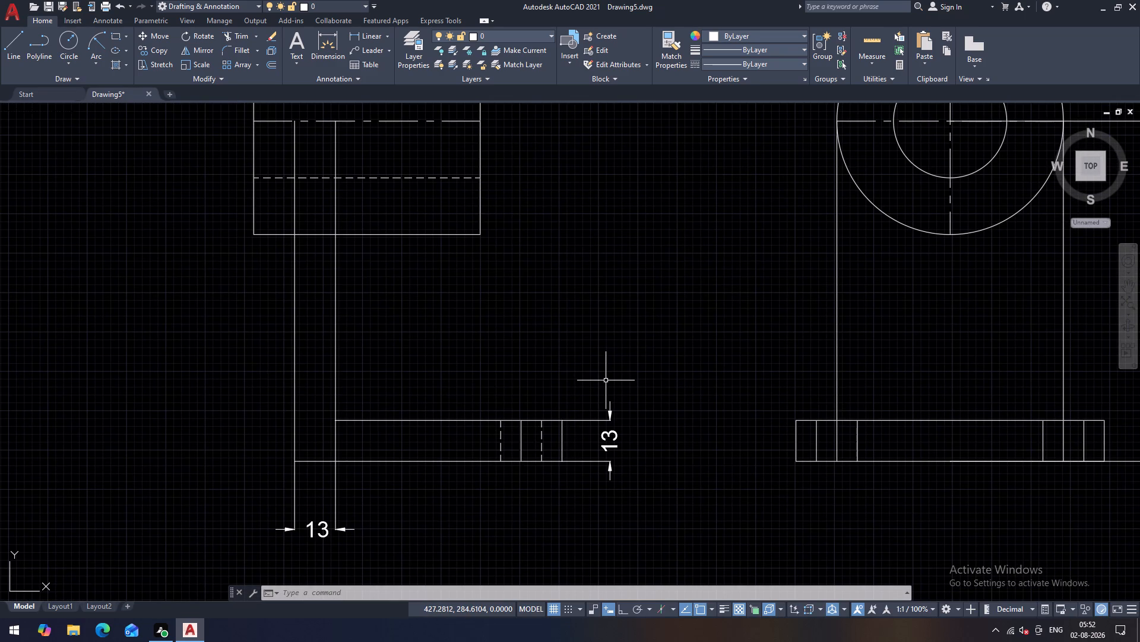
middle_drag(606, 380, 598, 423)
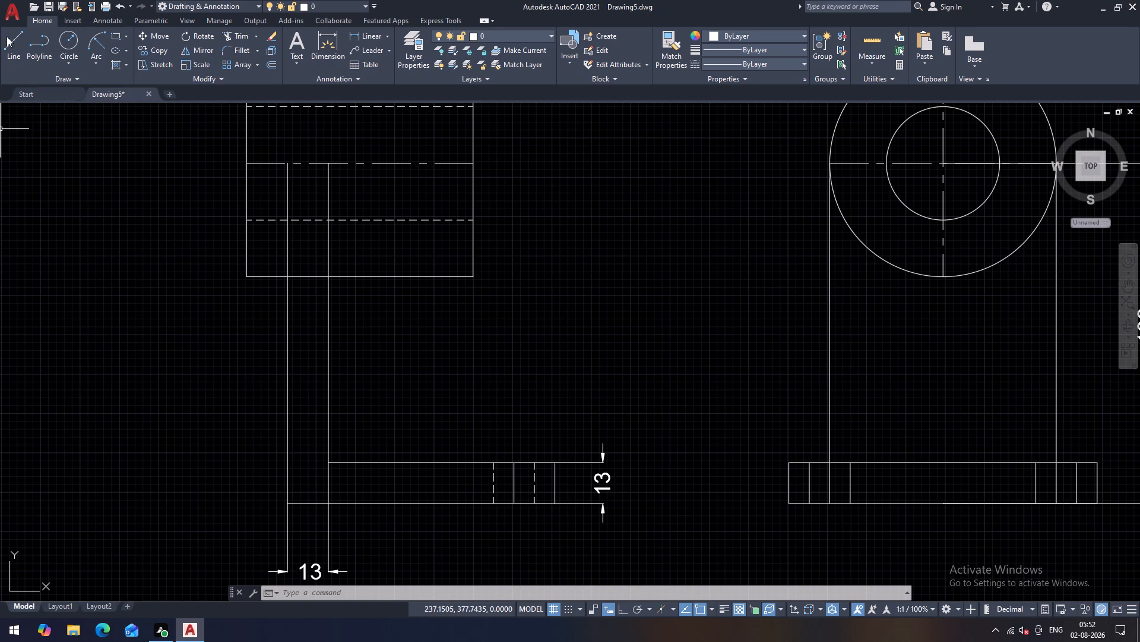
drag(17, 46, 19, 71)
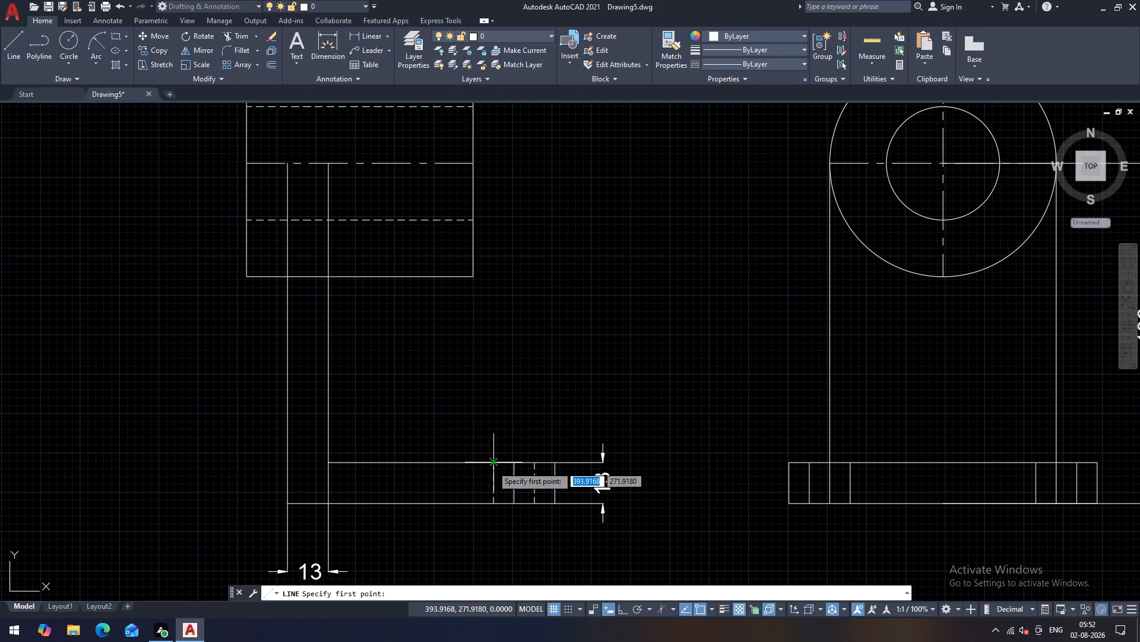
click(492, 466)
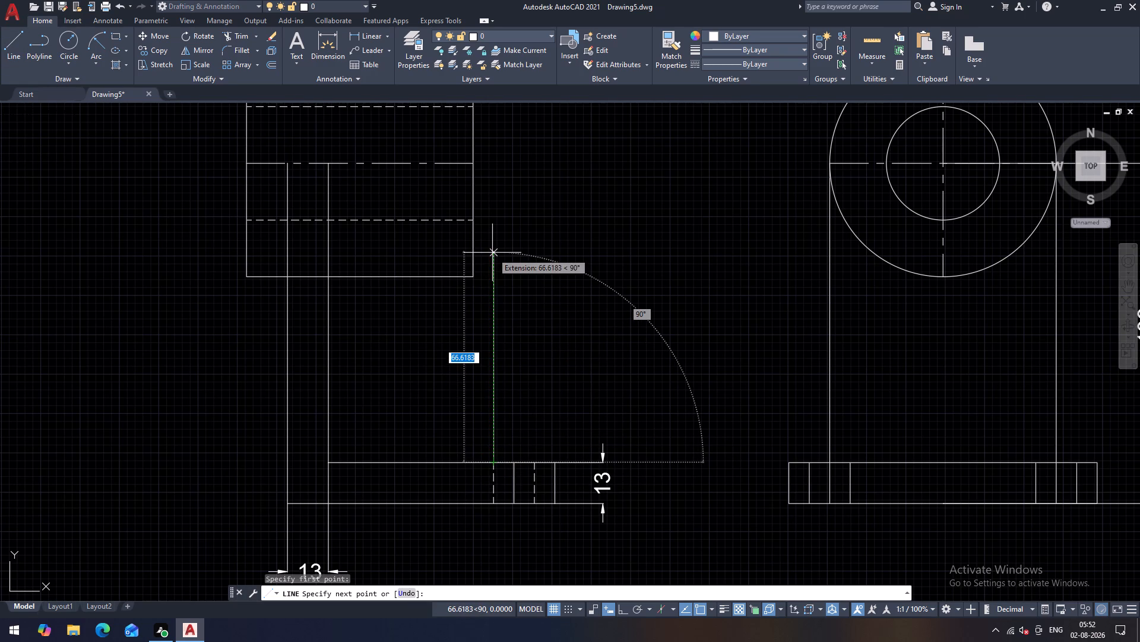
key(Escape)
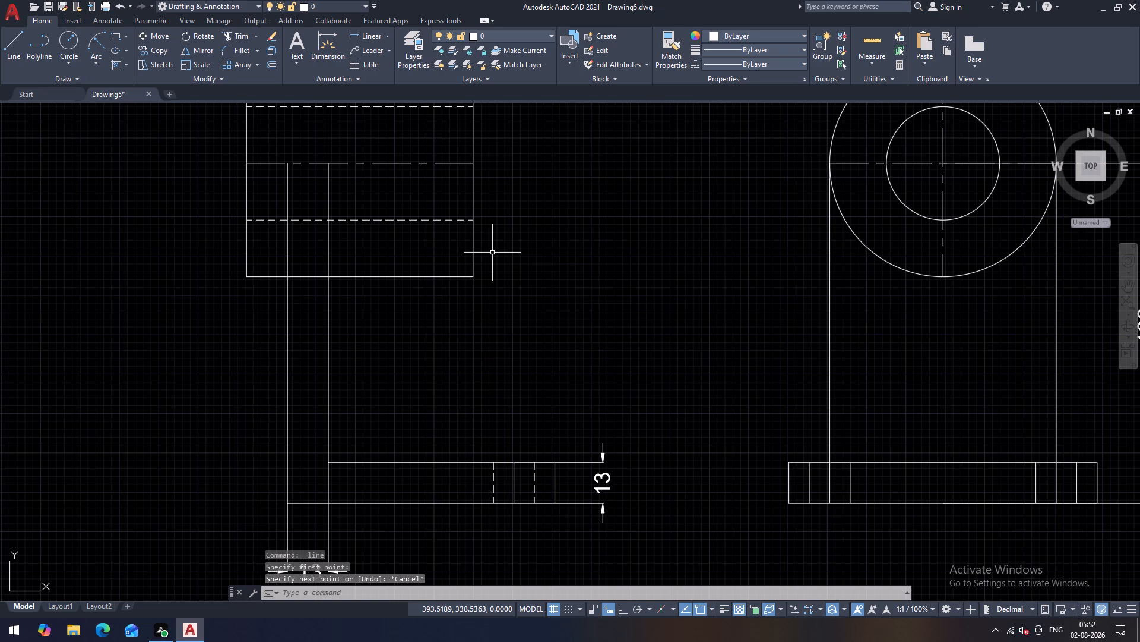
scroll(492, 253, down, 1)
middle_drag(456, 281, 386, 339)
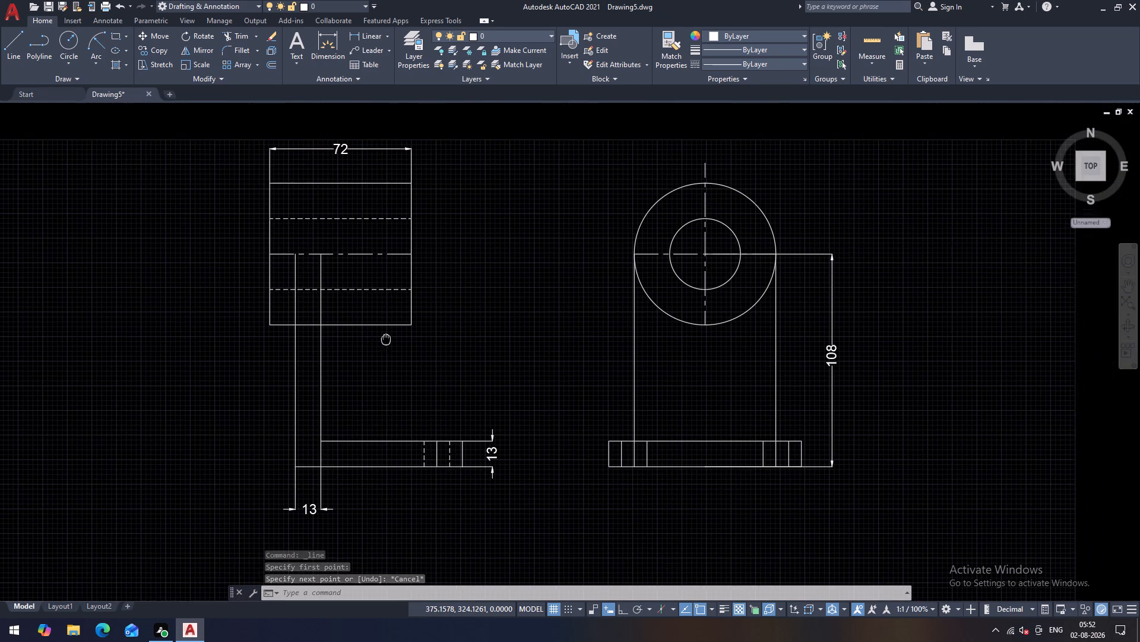
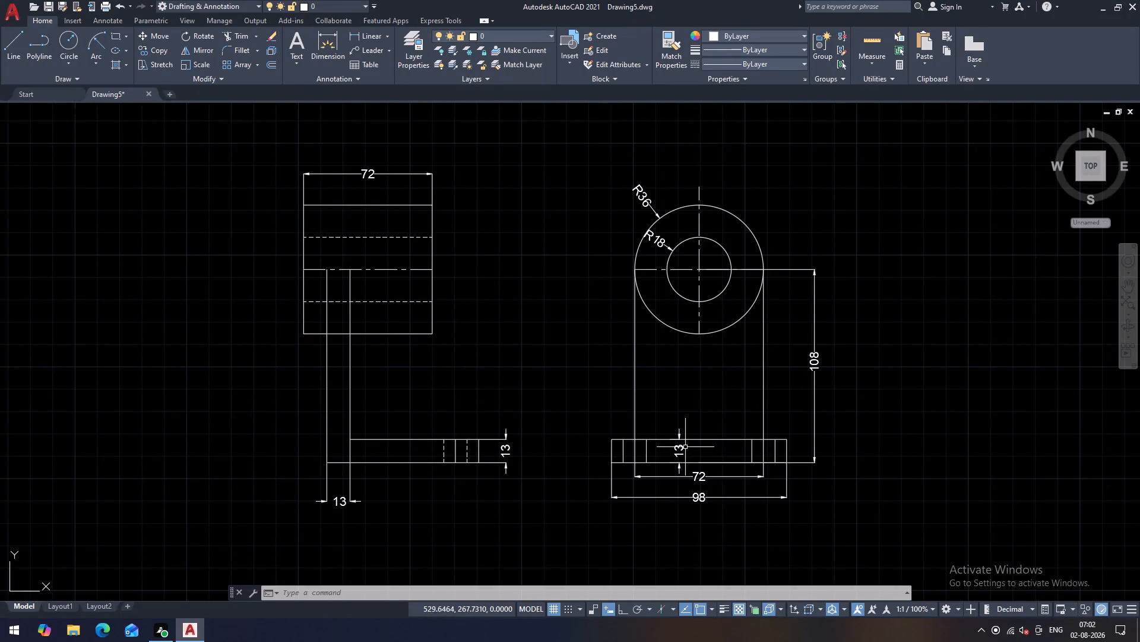
Match the four hole edge lines in the circular view's base plate to the dashed hidden line in the side view's base.
scroll(683, 447, up, 1)
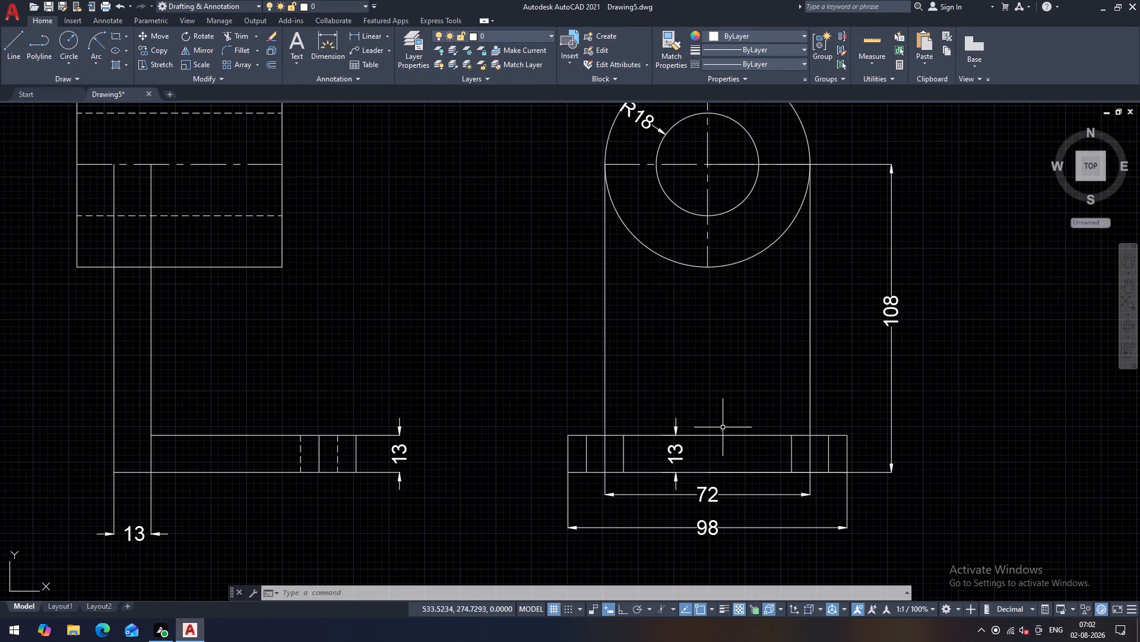
text(ma)
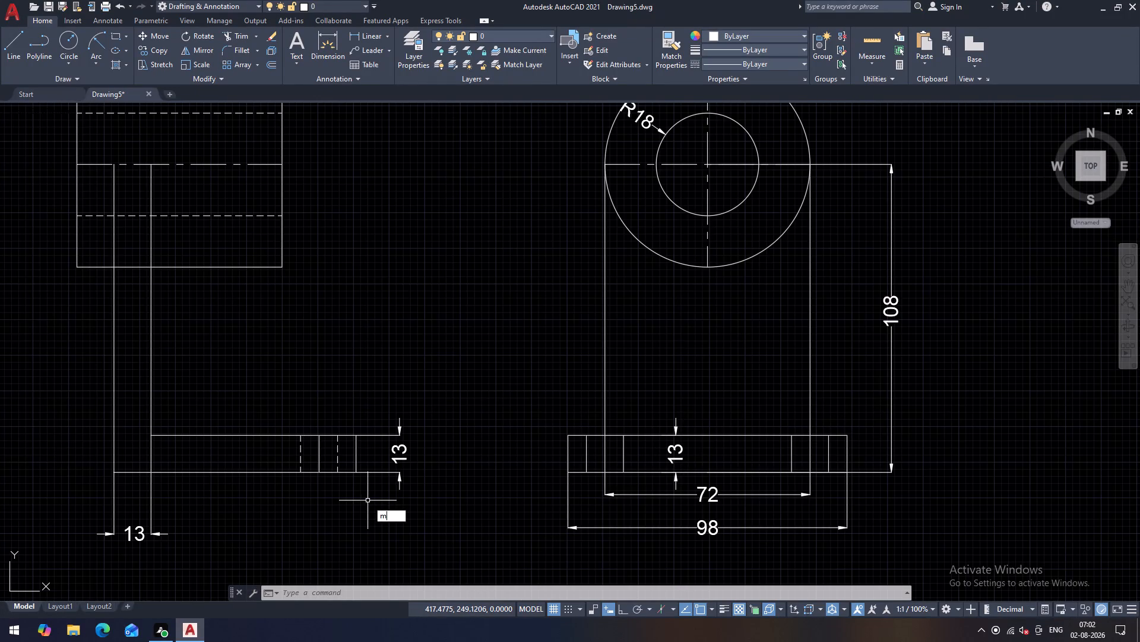
key(space)
click(338, 461)
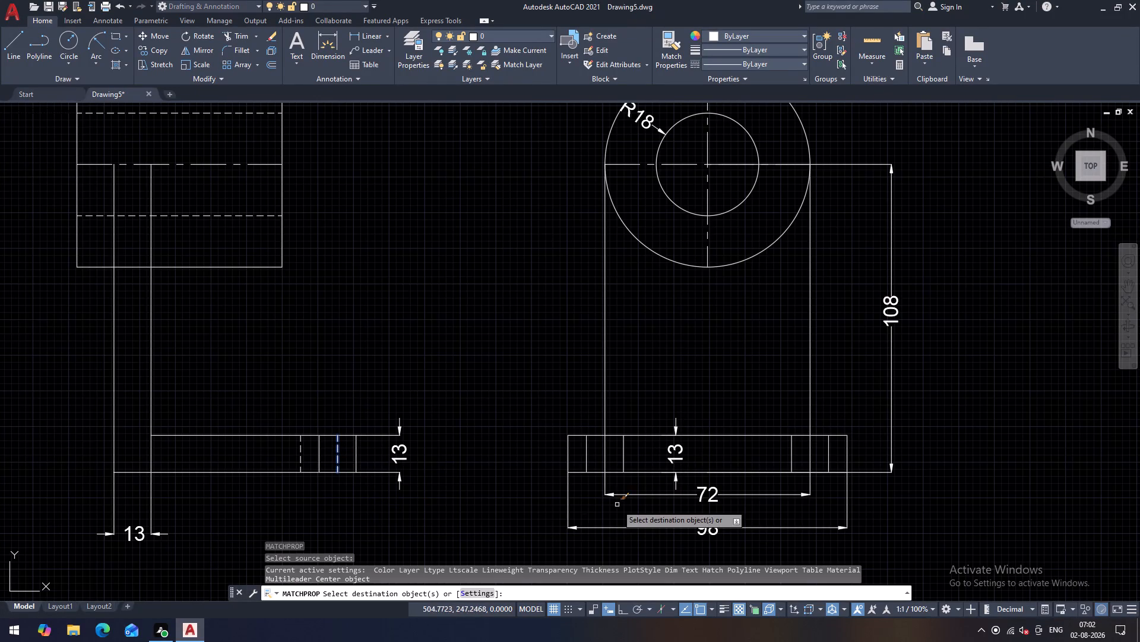
click(625, 463)
click(588, 457)
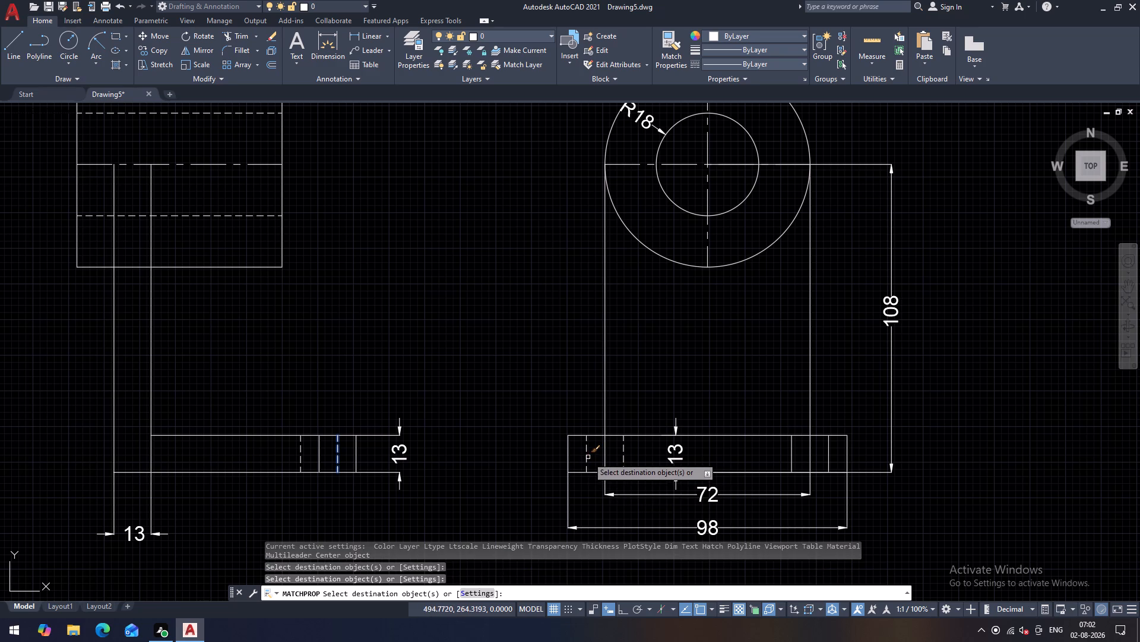
click(794, 458)
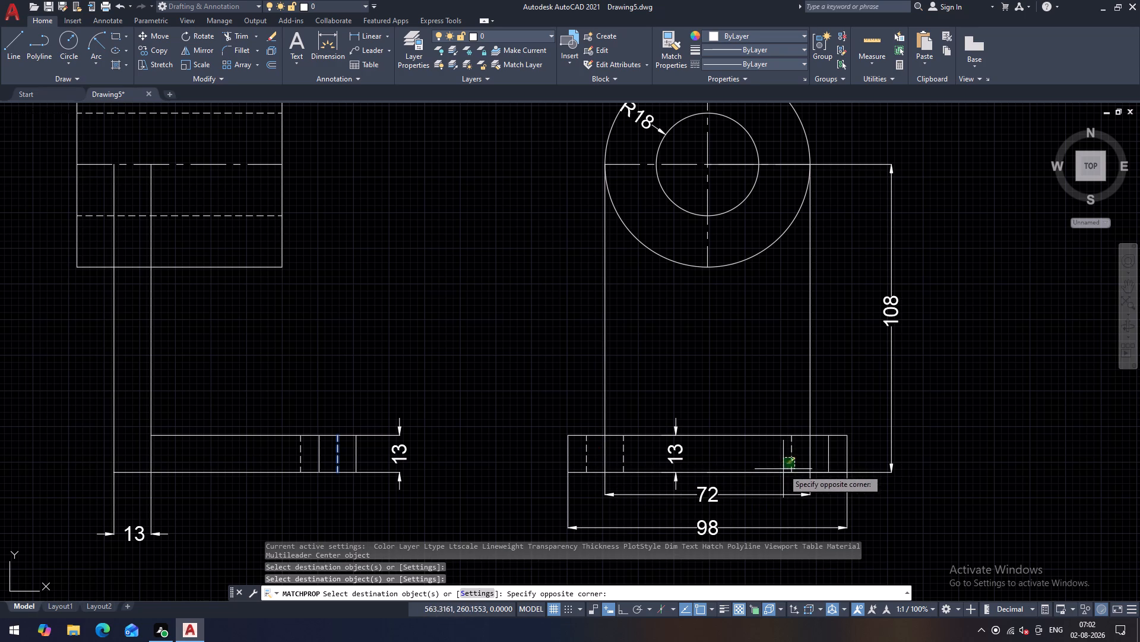
click(780, 457)
click(828, 456)
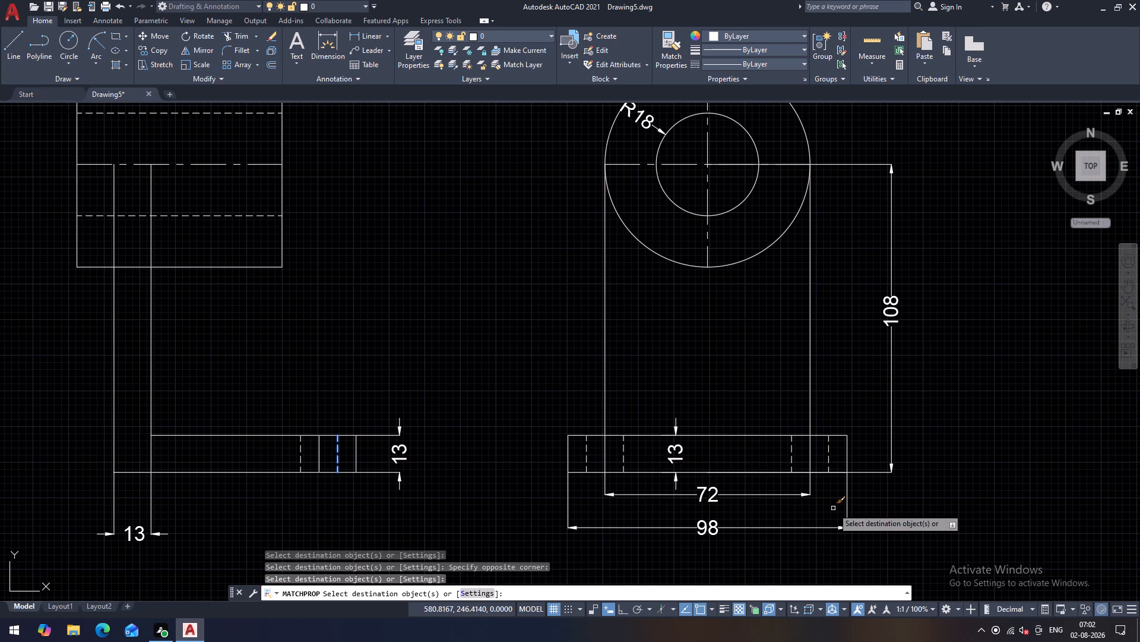
key(Escape)
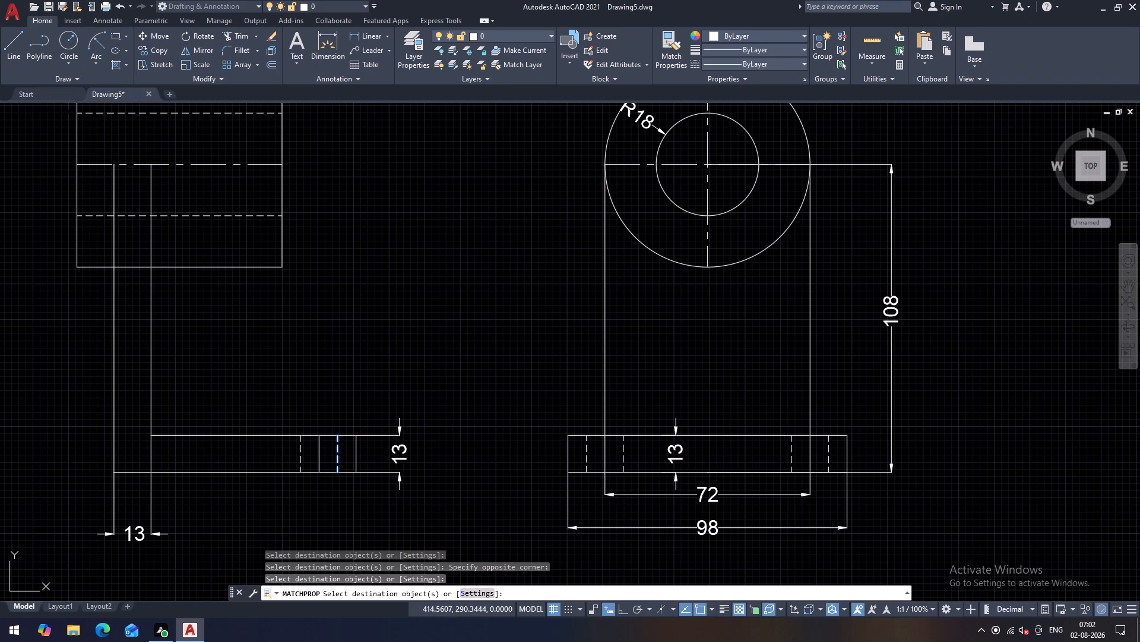
Draw vertical construction lines through both side edges of the side view's rectangle and both faces of its upright.
scroll(455, 397, down, 1)
middle_drag(455, 402, 441, 408)
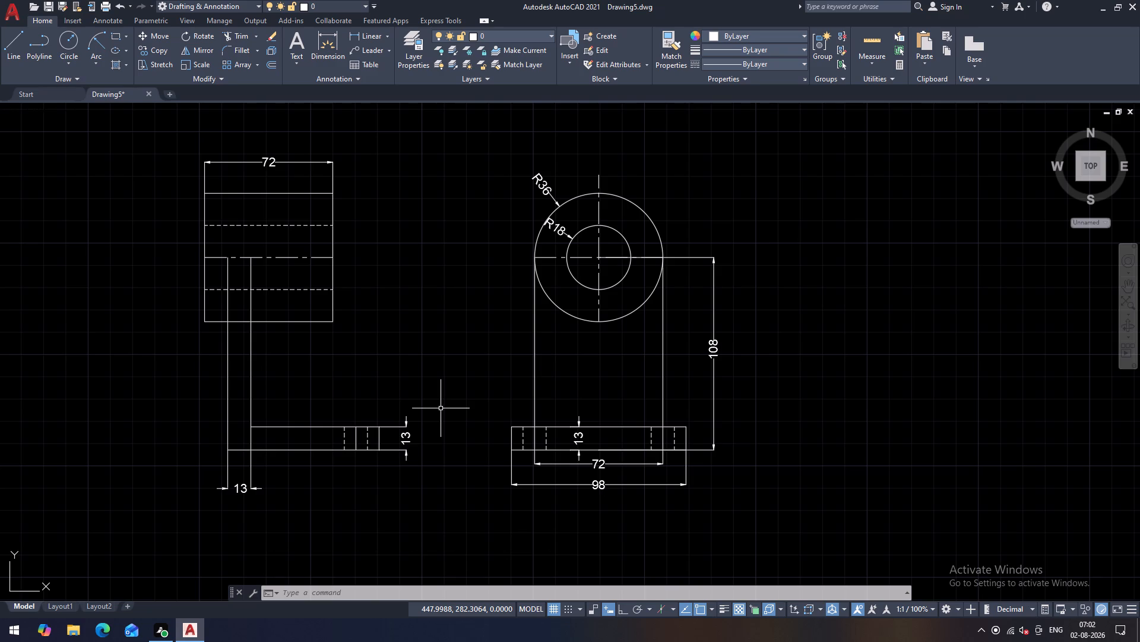
scroll(700, 412, down, 1)
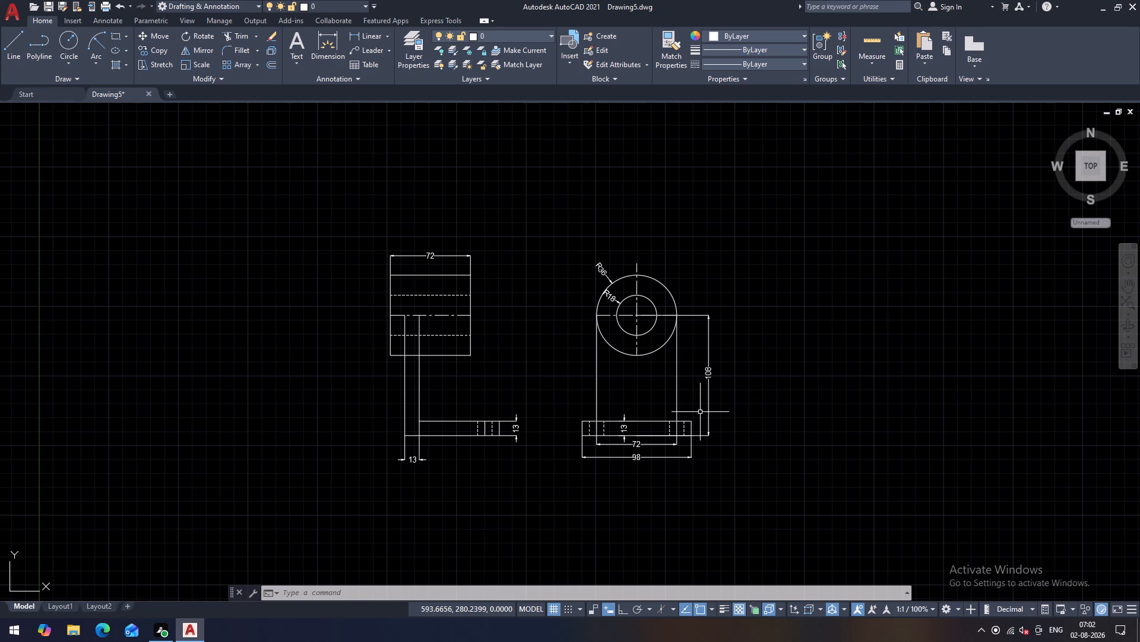
middle_drag(700, 412, 705, 458)
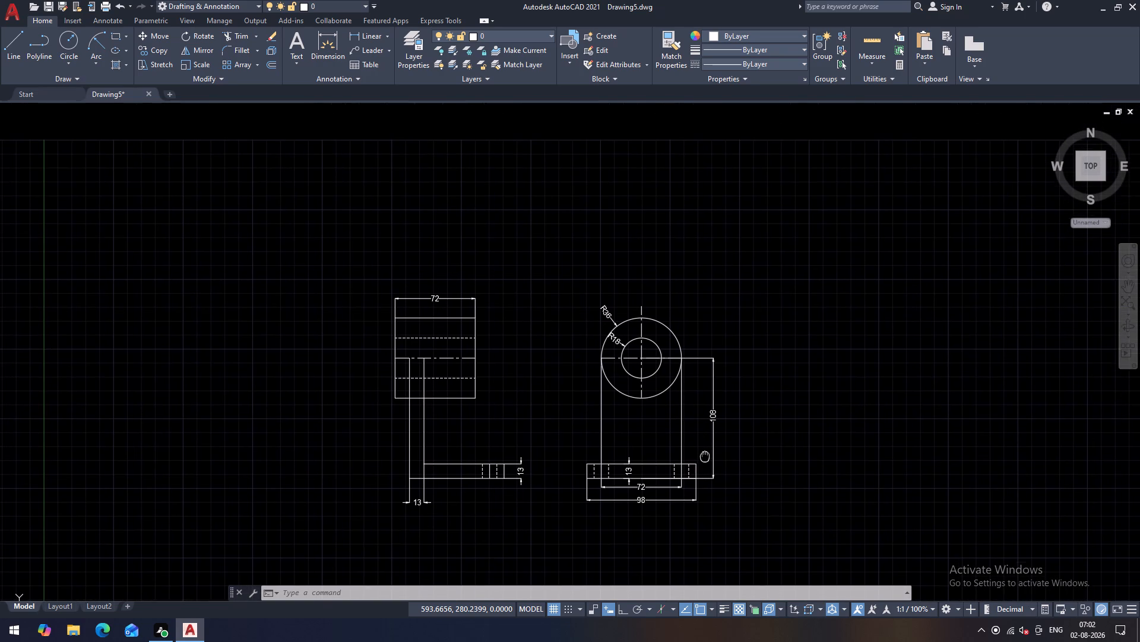
middle_drag(705, 458, 701, 461)
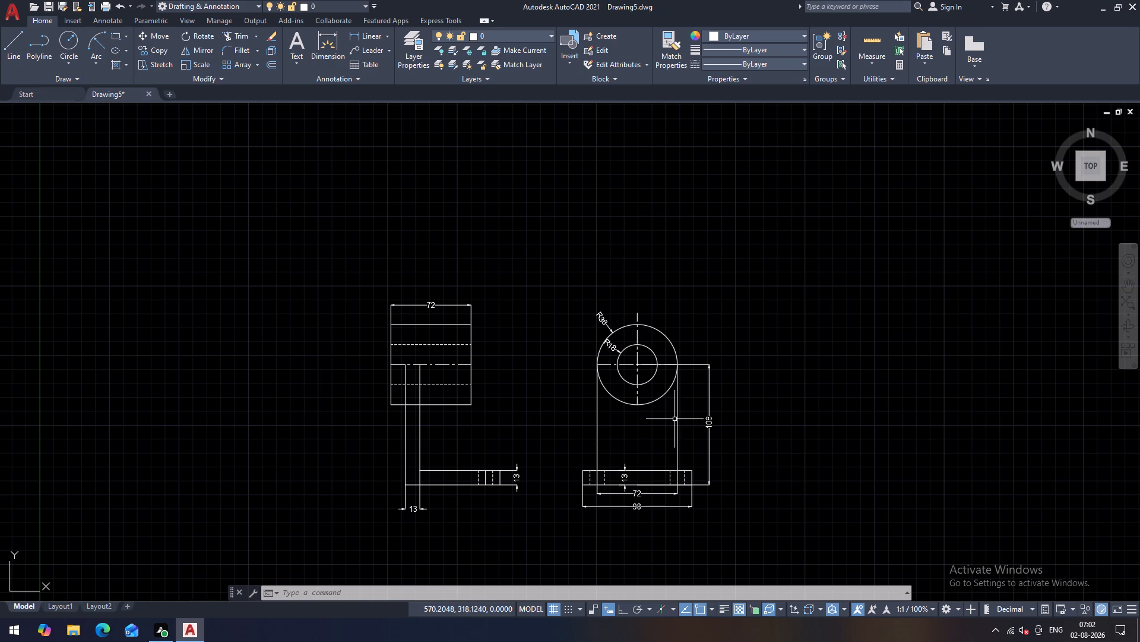
middle_drag(645, 330, 669, 399)
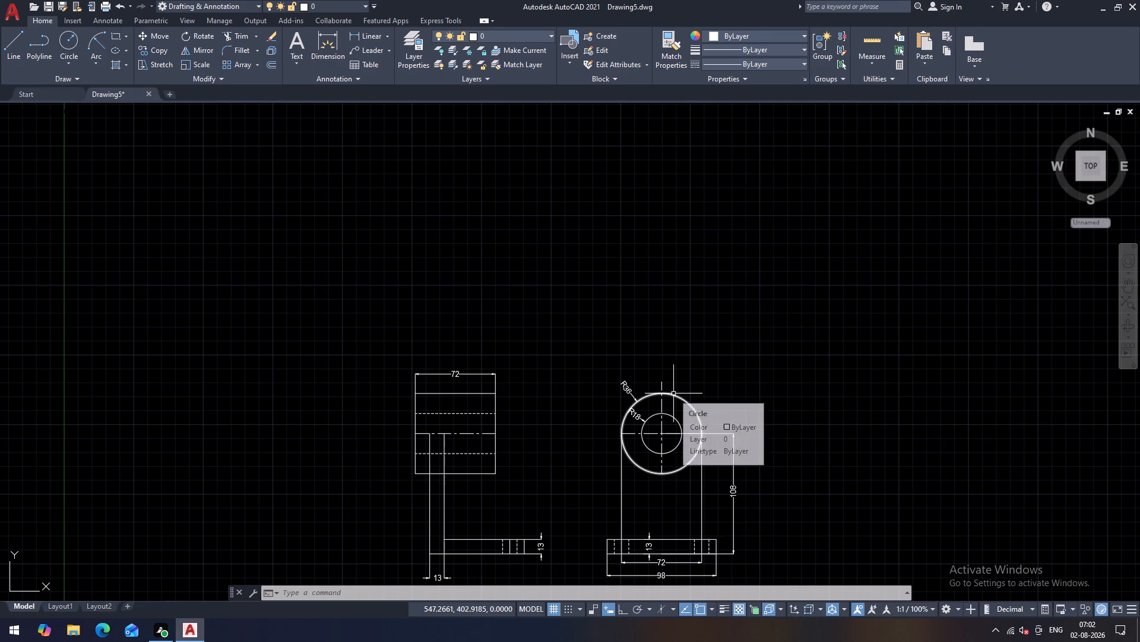
middle_drag(515, 335, 522, 289)
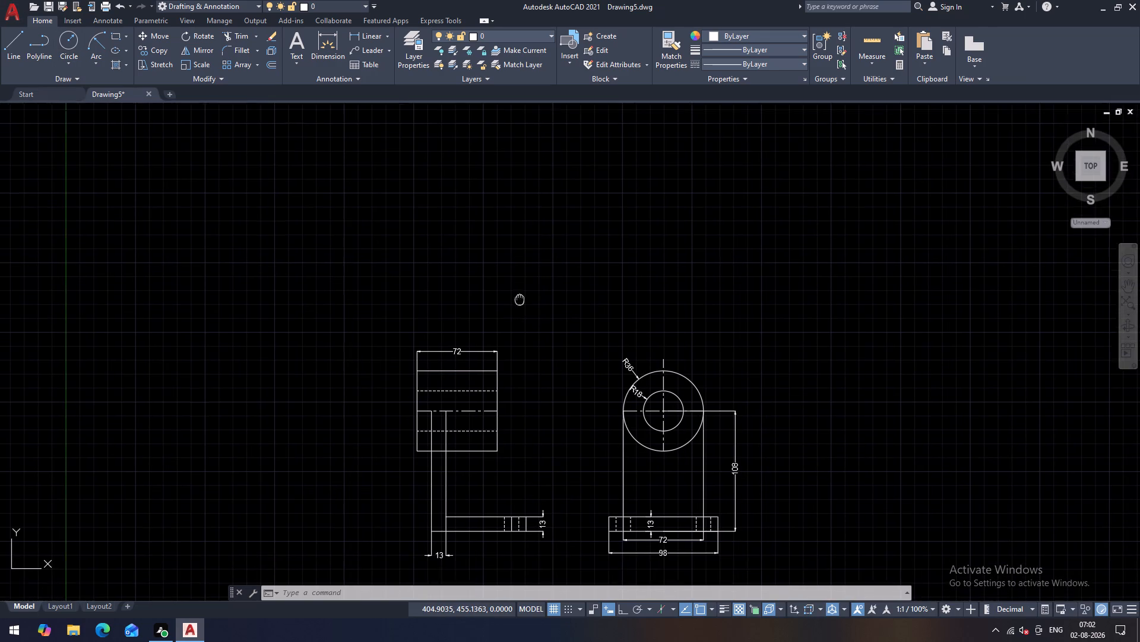
middle_drag(522, 289, 522, 288)
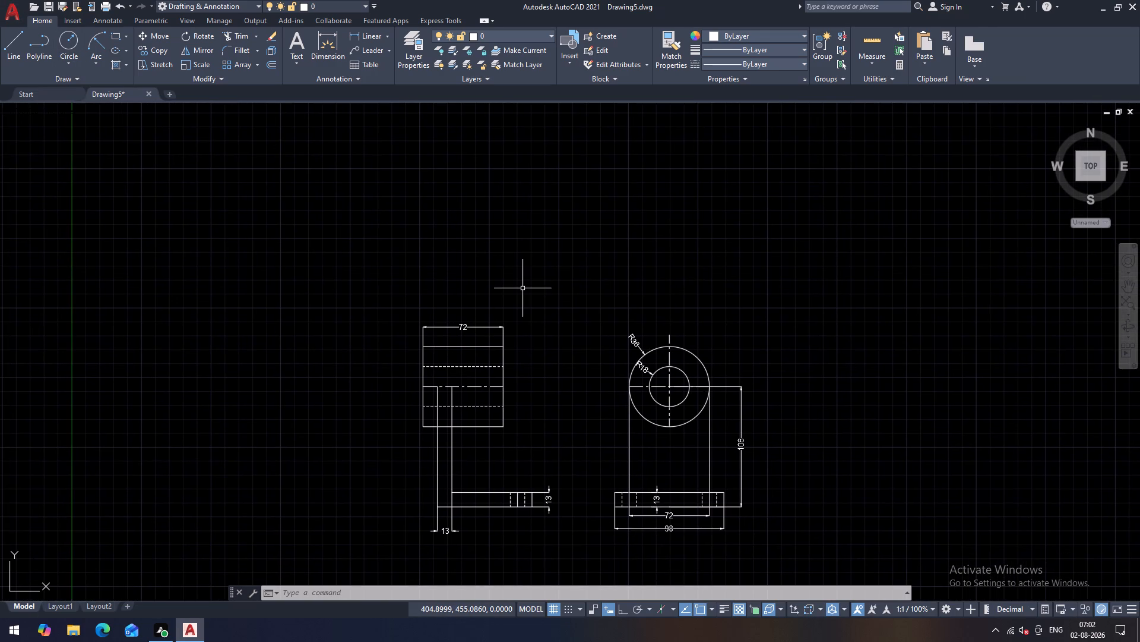
text(xl)
key(space)
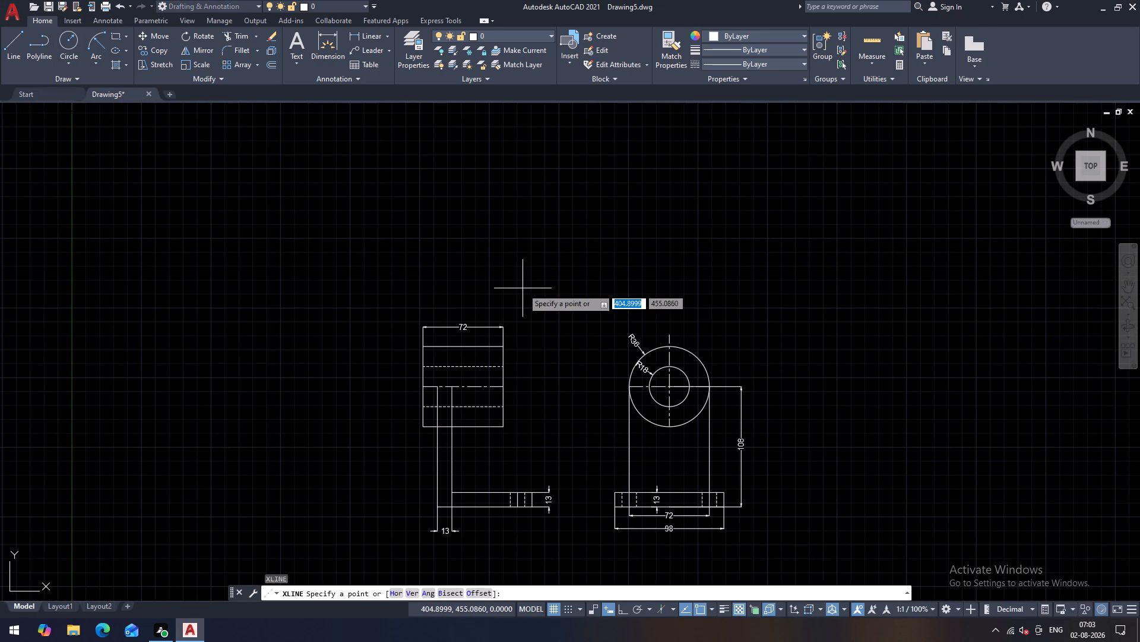
click(413, 593)
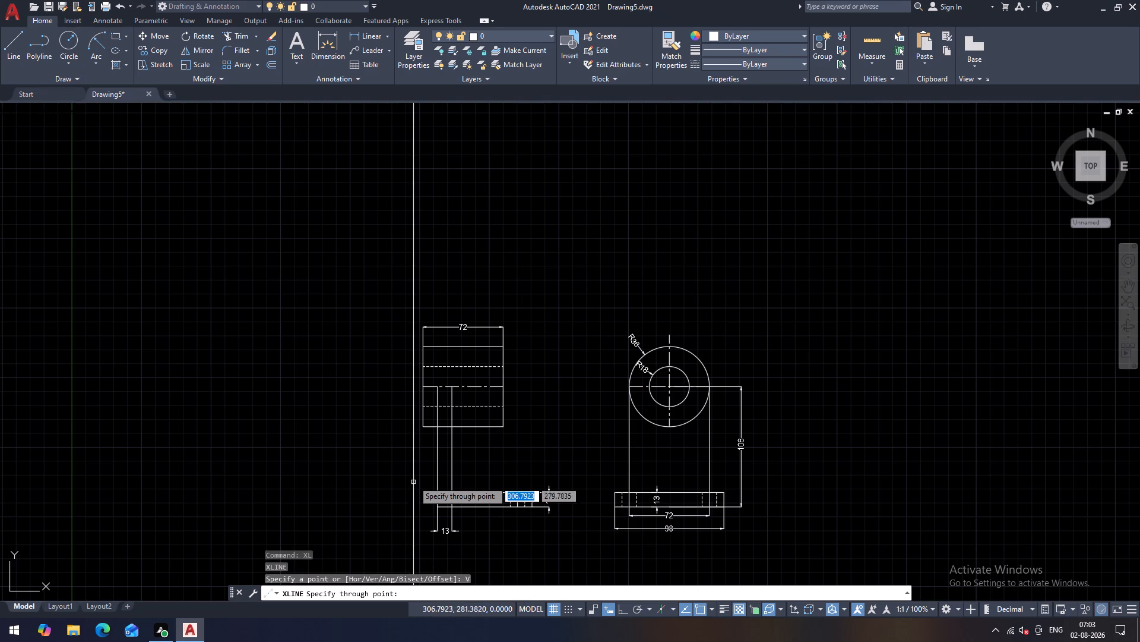
click(423, 429)
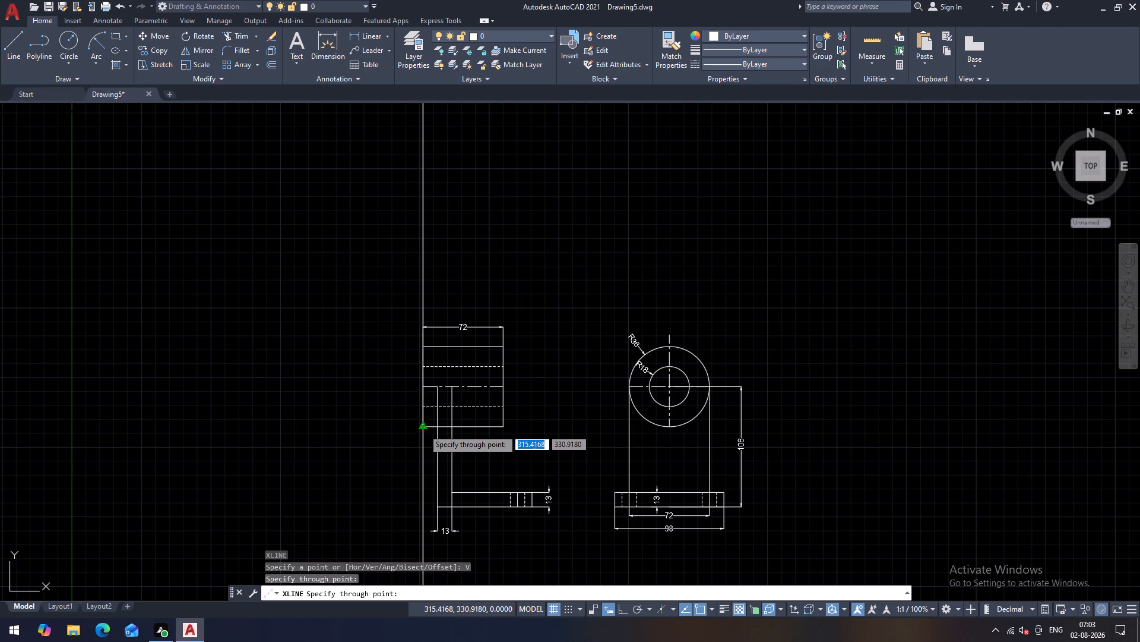
click(435, 508)
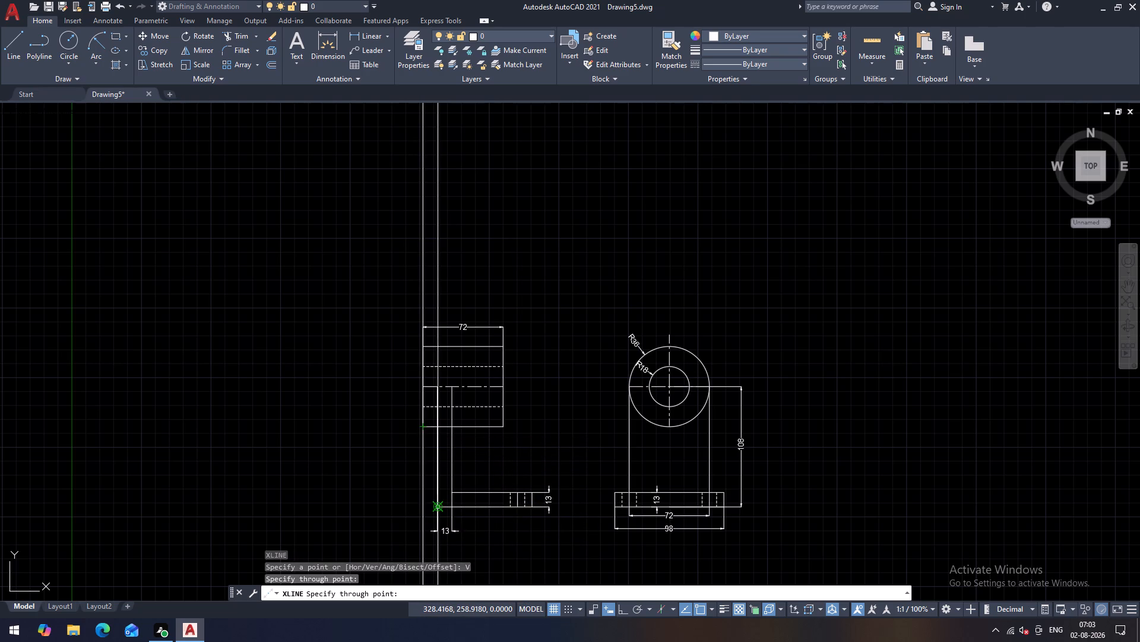
click(450, 495)
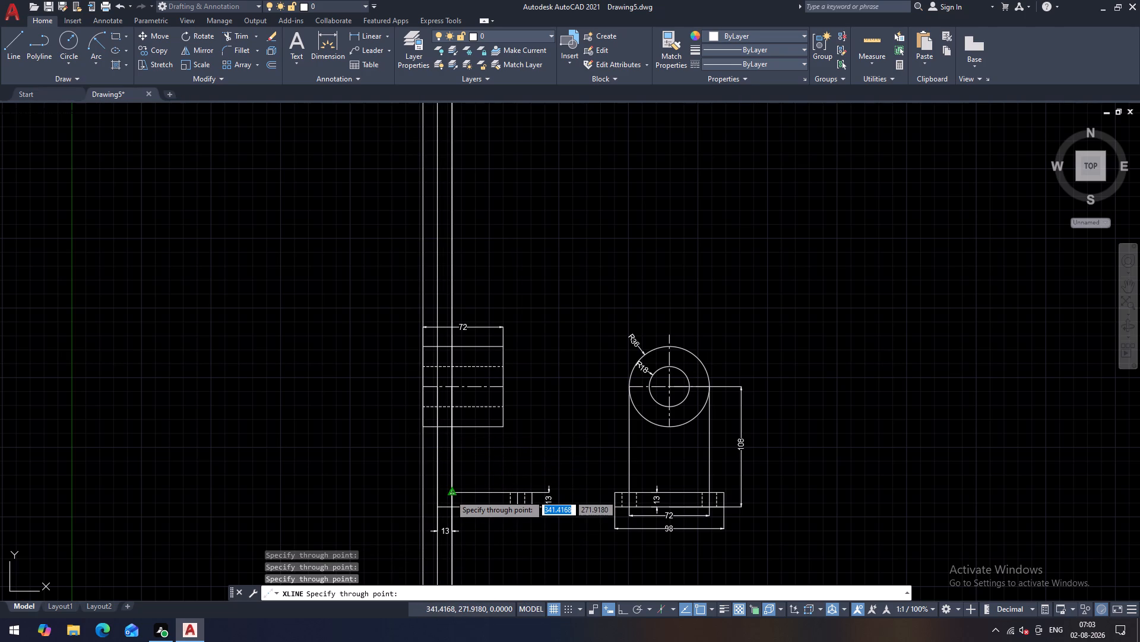
click(504, 427)
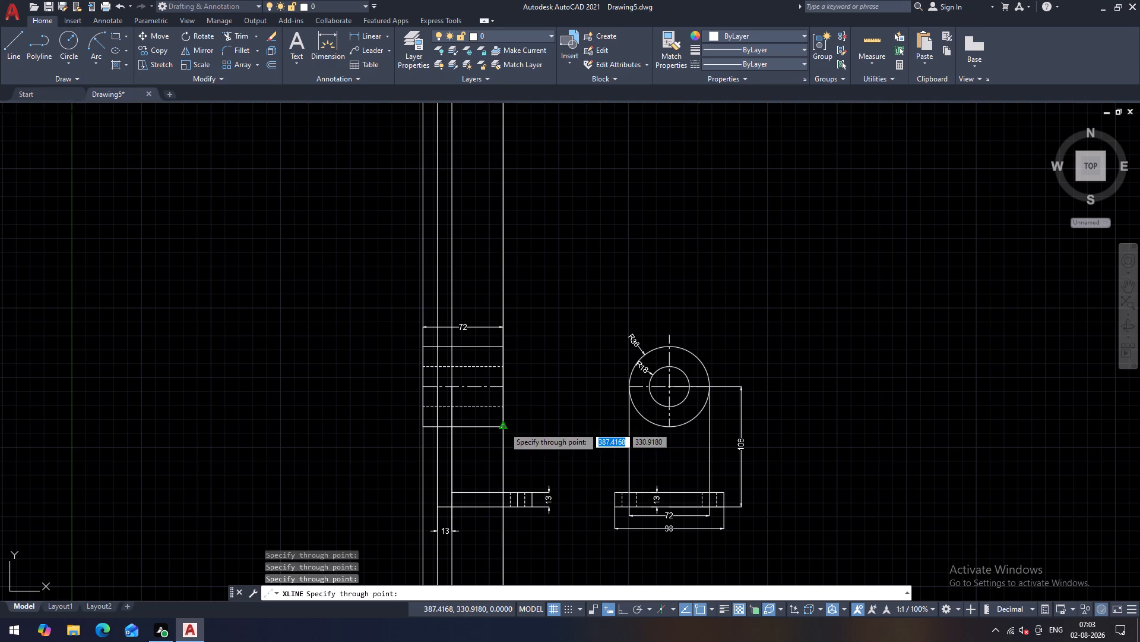
Add vertical construction lines through the side view base's two dashed hole edges, the hole centre line and the base's free end.
scroll(518, 448, up, 1)
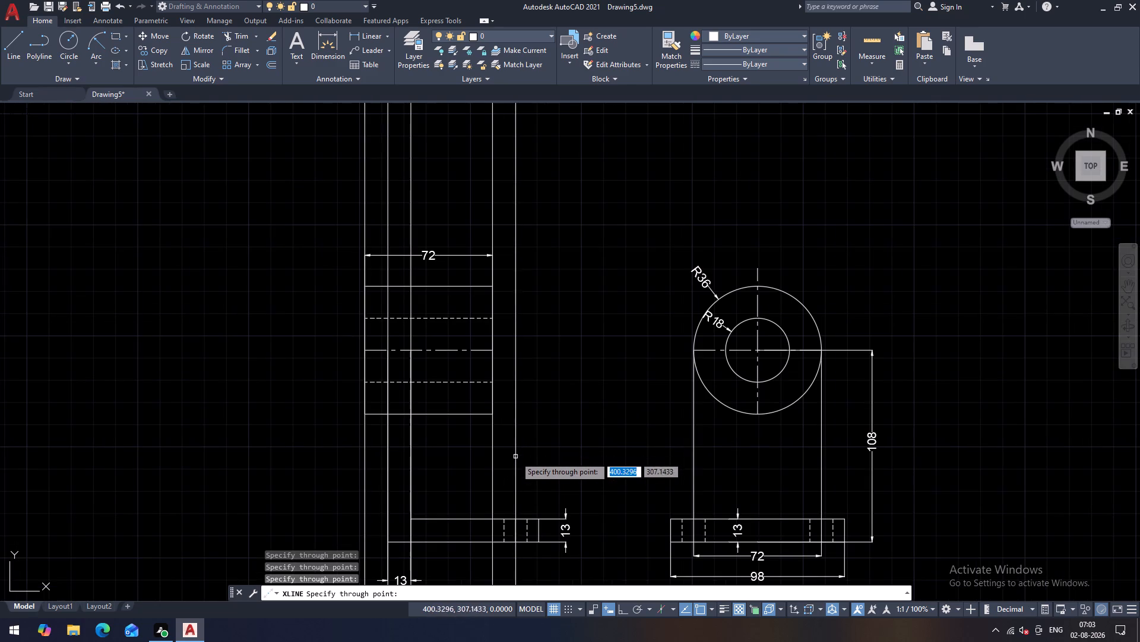
click(504, 519)
click(517, 520)
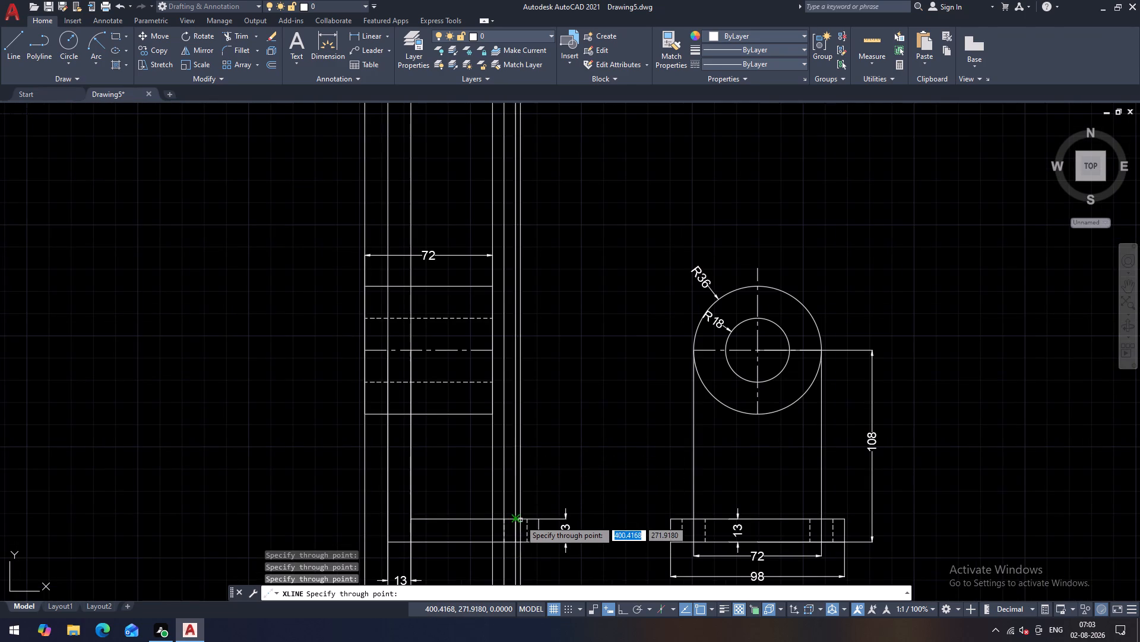
click(525, 520)
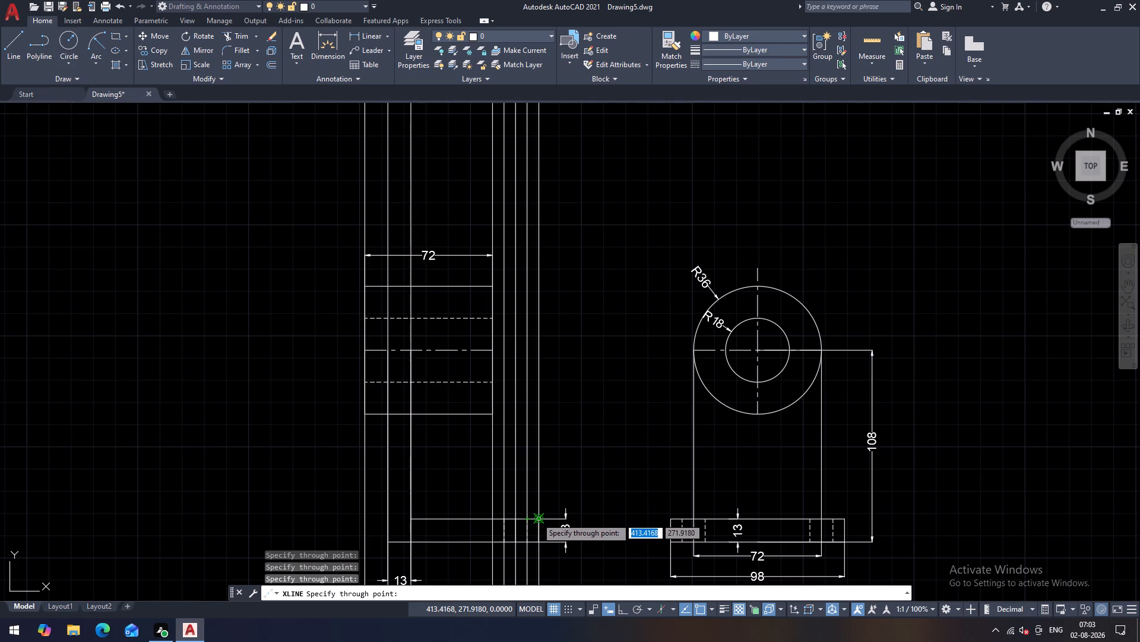
click(537, 518)
scroll(600, 481, down, 2)
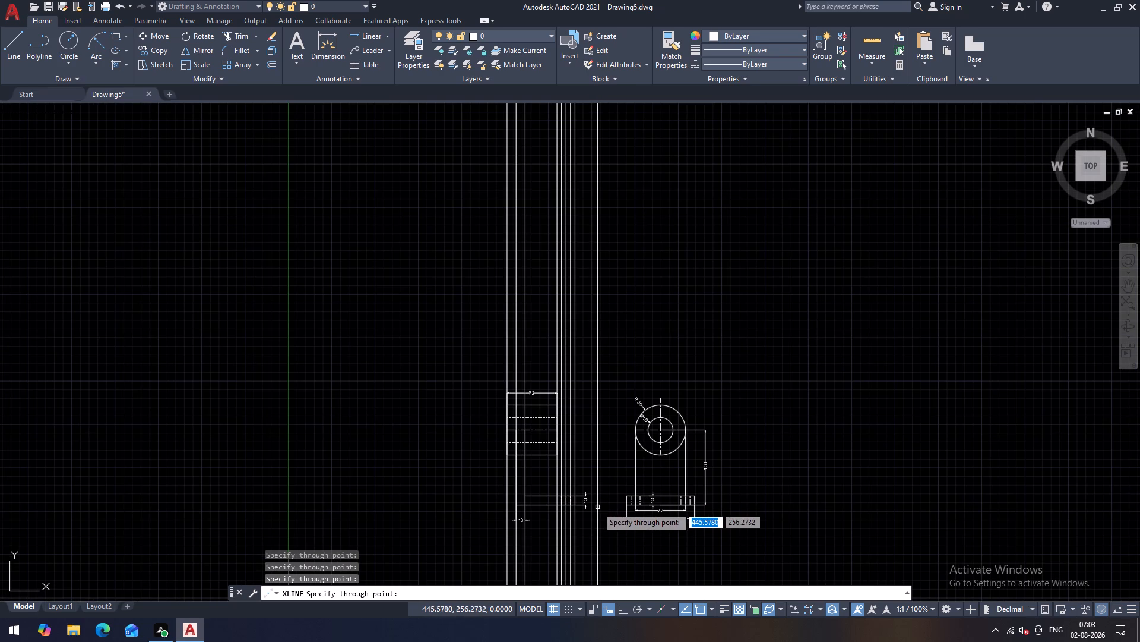
key(Escape)
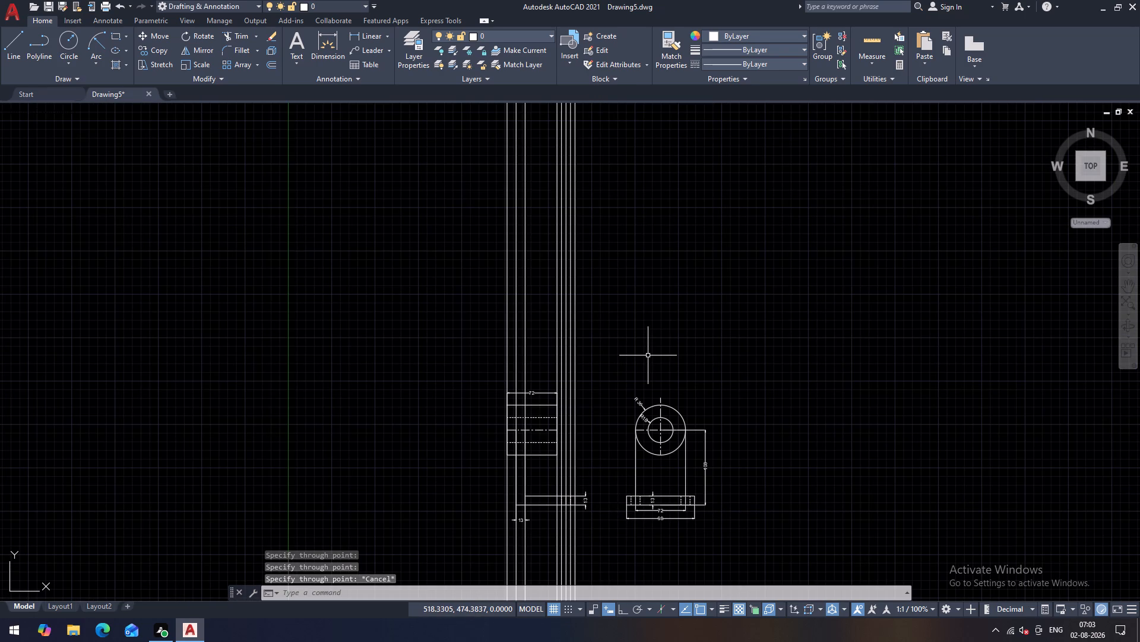
key(Escape)
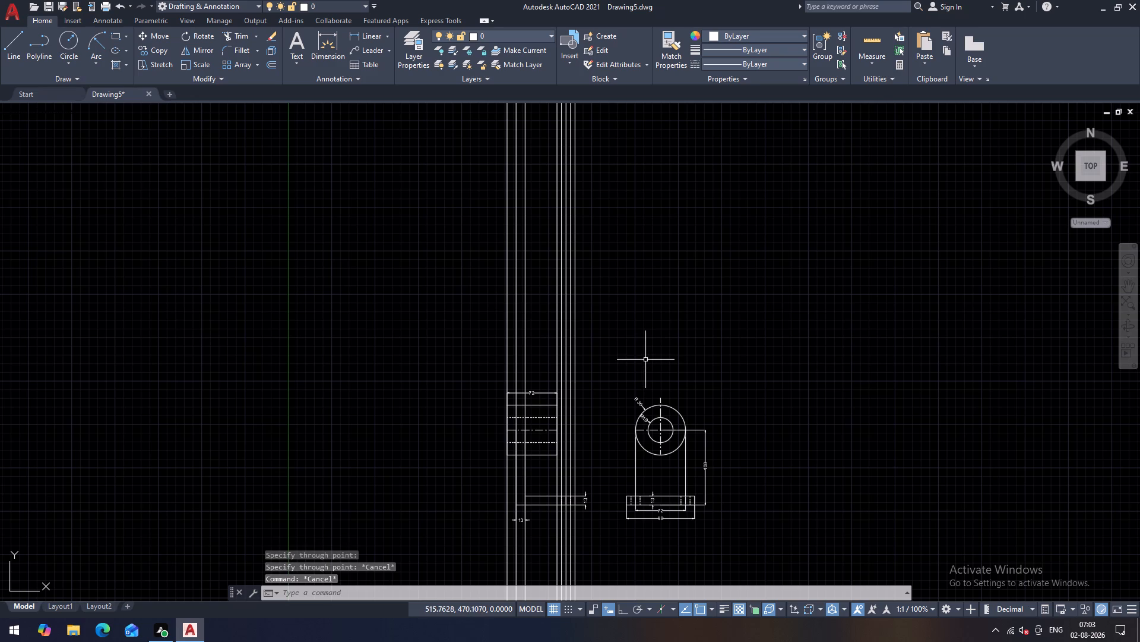
Draw a horizontal construction line in the empty space above both views, crossing the vertical construction lines.
key(space)
click(399, 596)
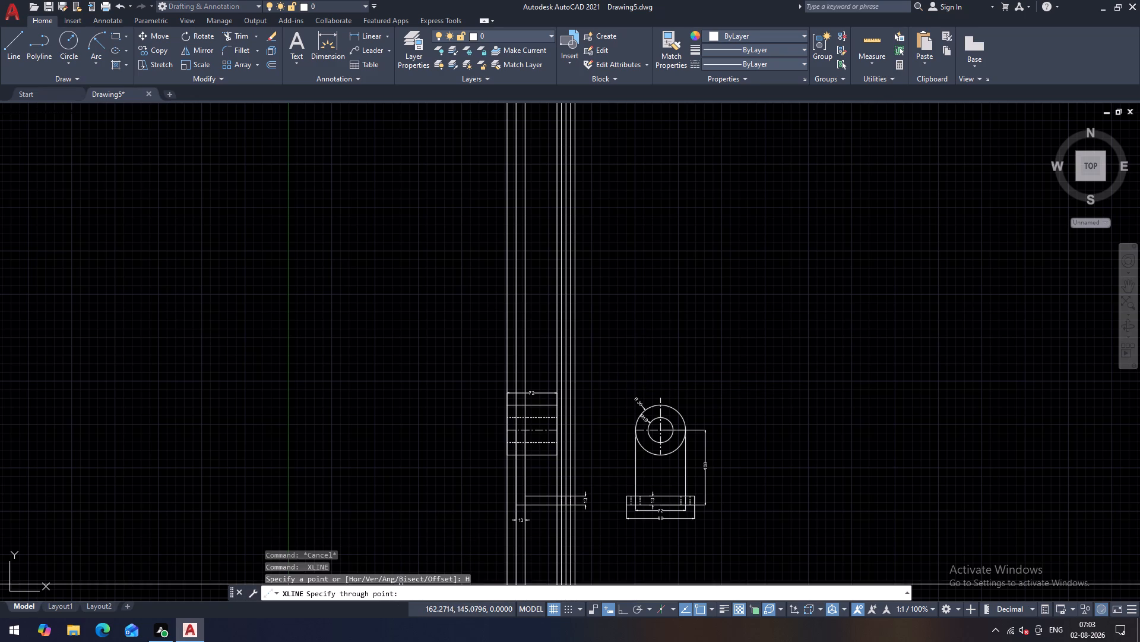
click(506, 338)
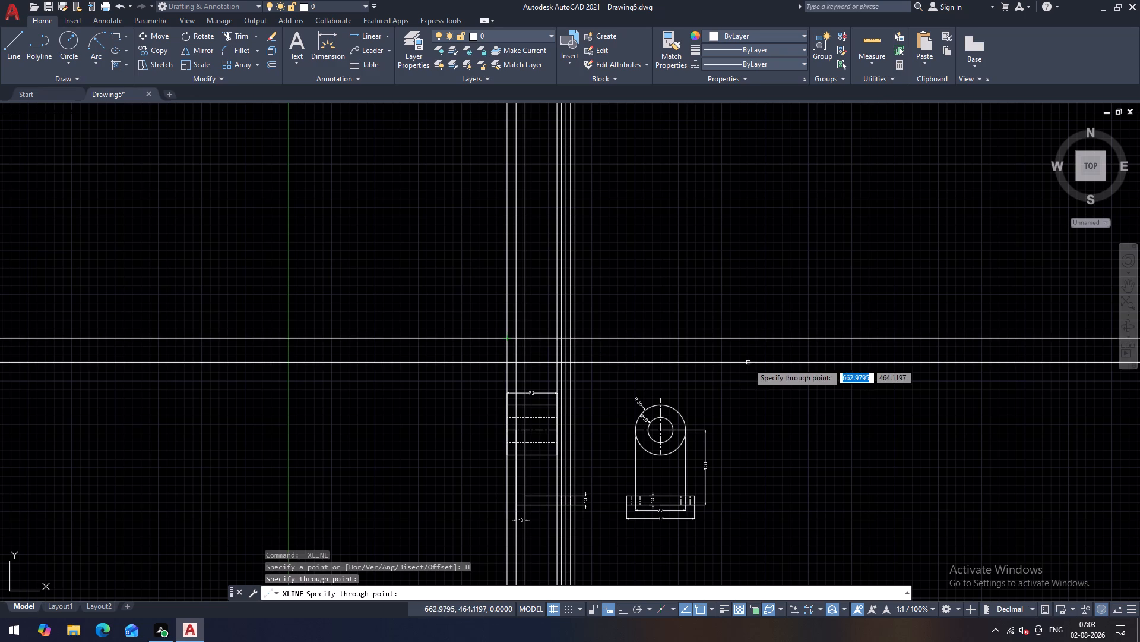
key(Escape)
Offset the horizontal construction line upward by 13.
middle_drag(702, 303, 679, 313)
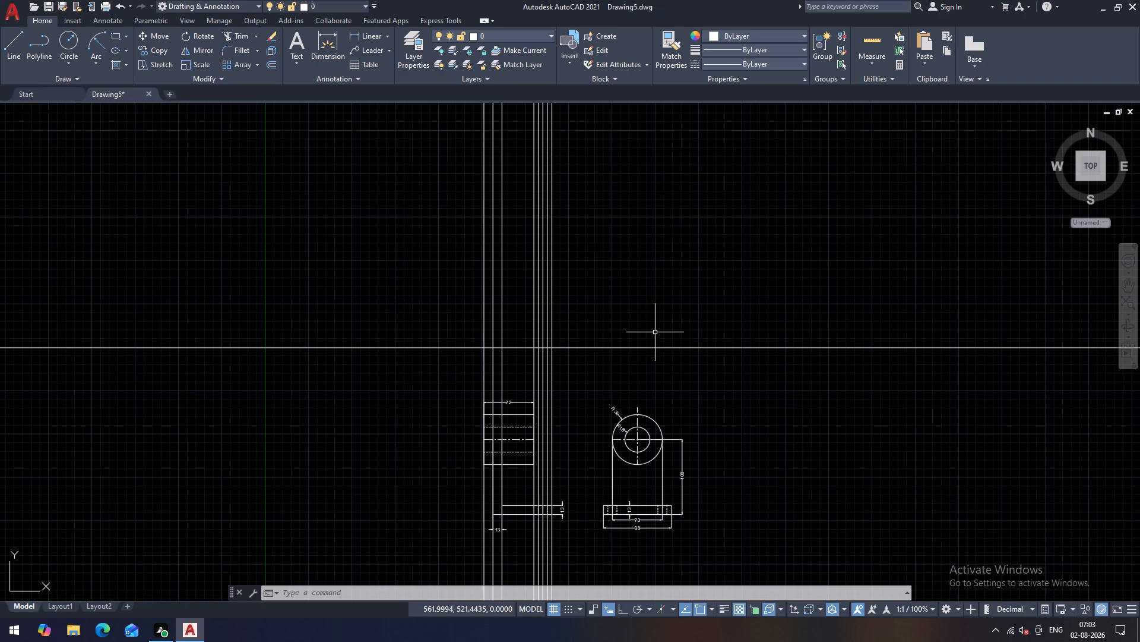
middle_drag(655, 332, 642, 338)
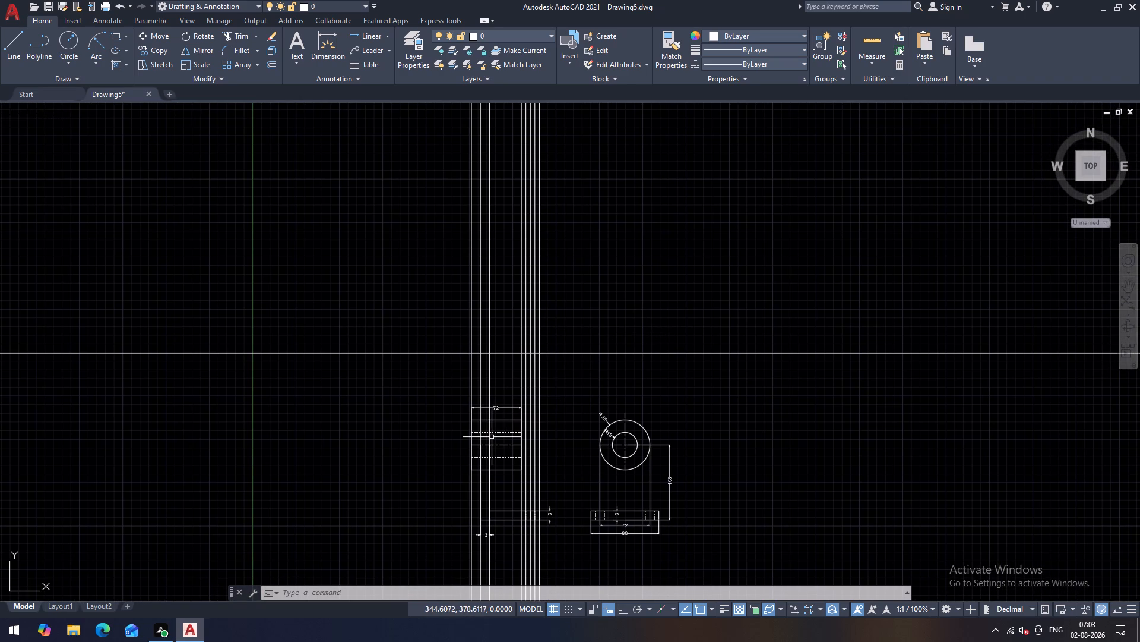
middle_drag(612, 345, 612, 376)
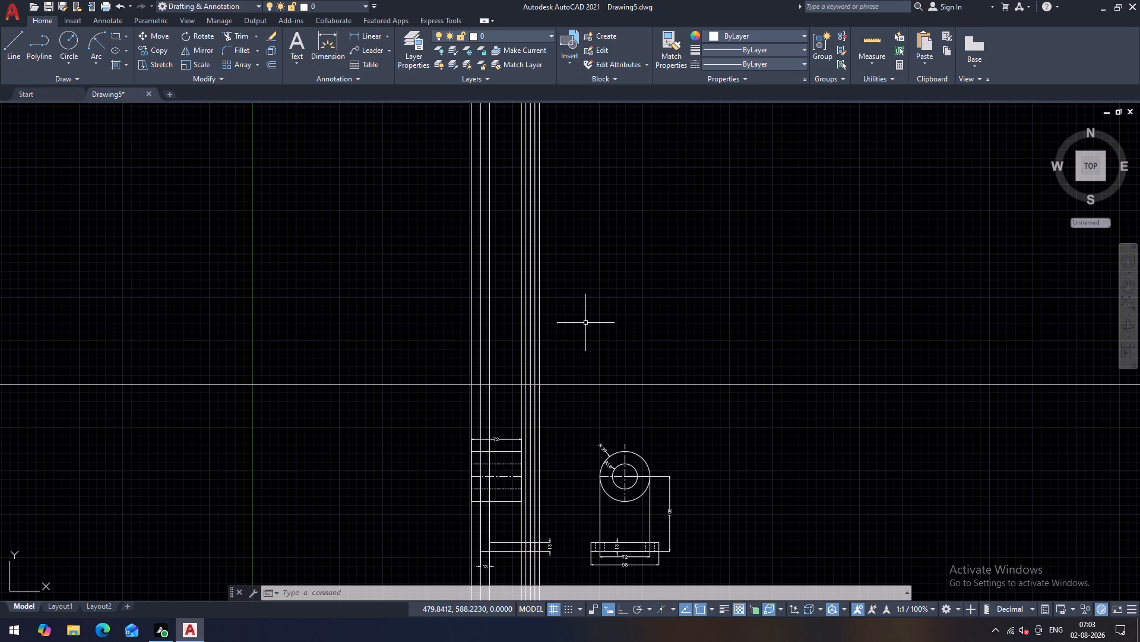
text(o)
key(space)
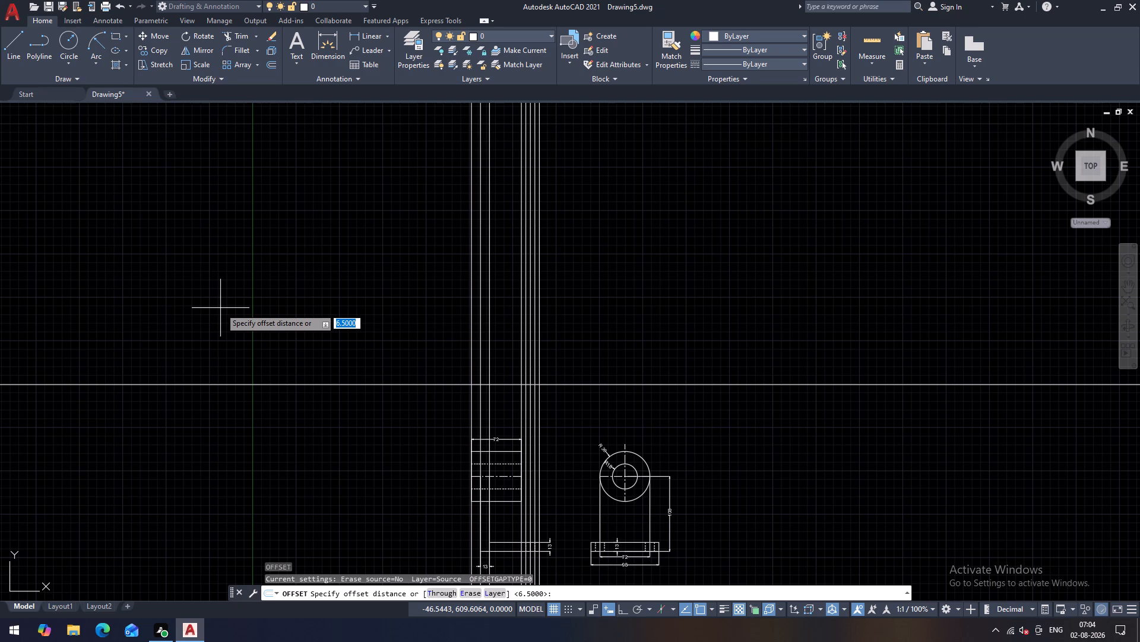
text(13)
key(Return)
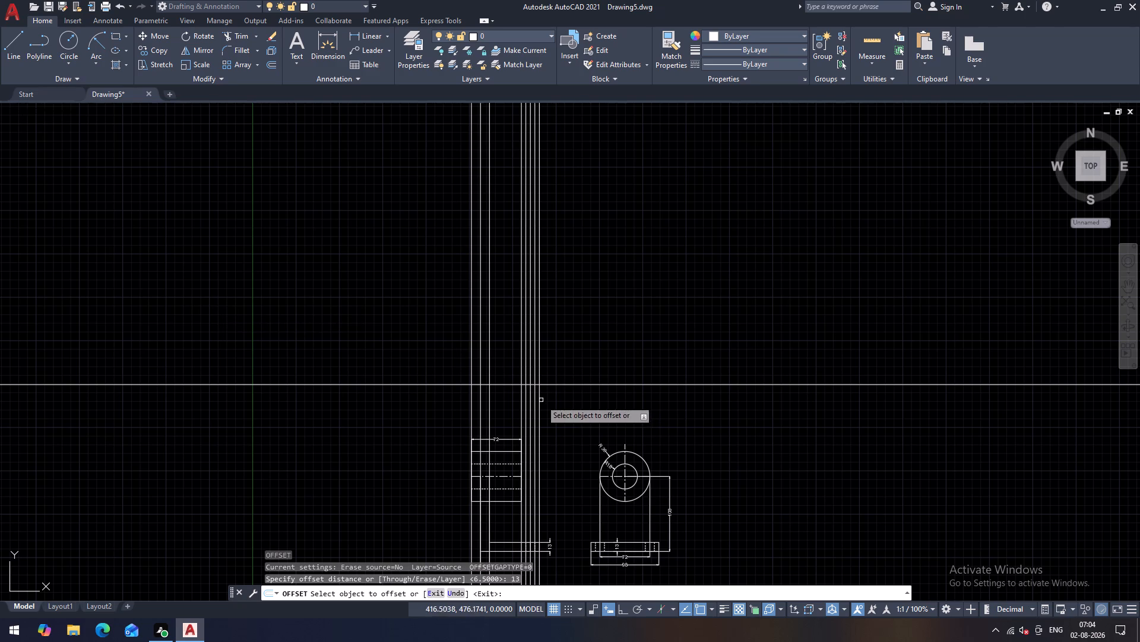
click(500, 385)
click(501, 358)
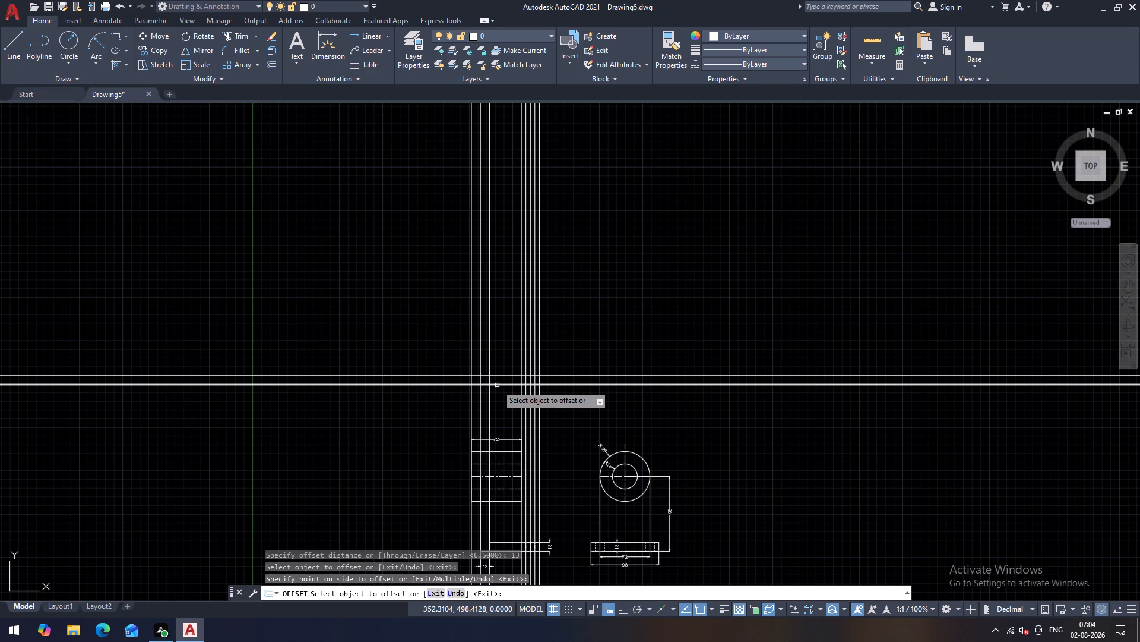
Offset the lowest horizontal construction line upward by 26 and by 85, and offset the 85 line upward by a further 13.
click(497, 385)
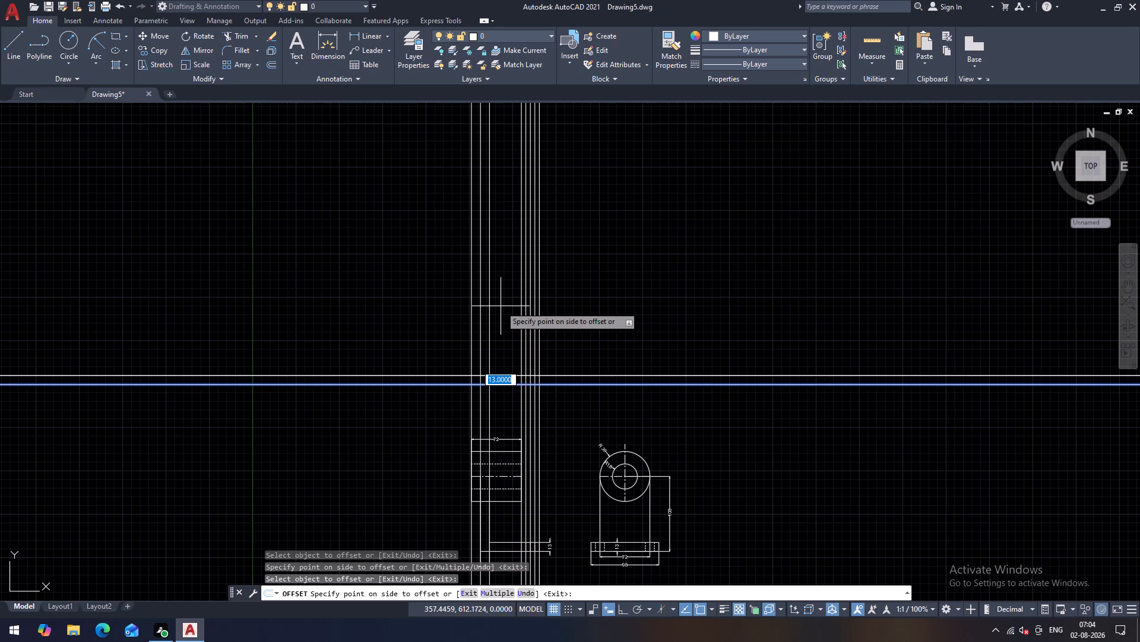
text(26)
key(Return)
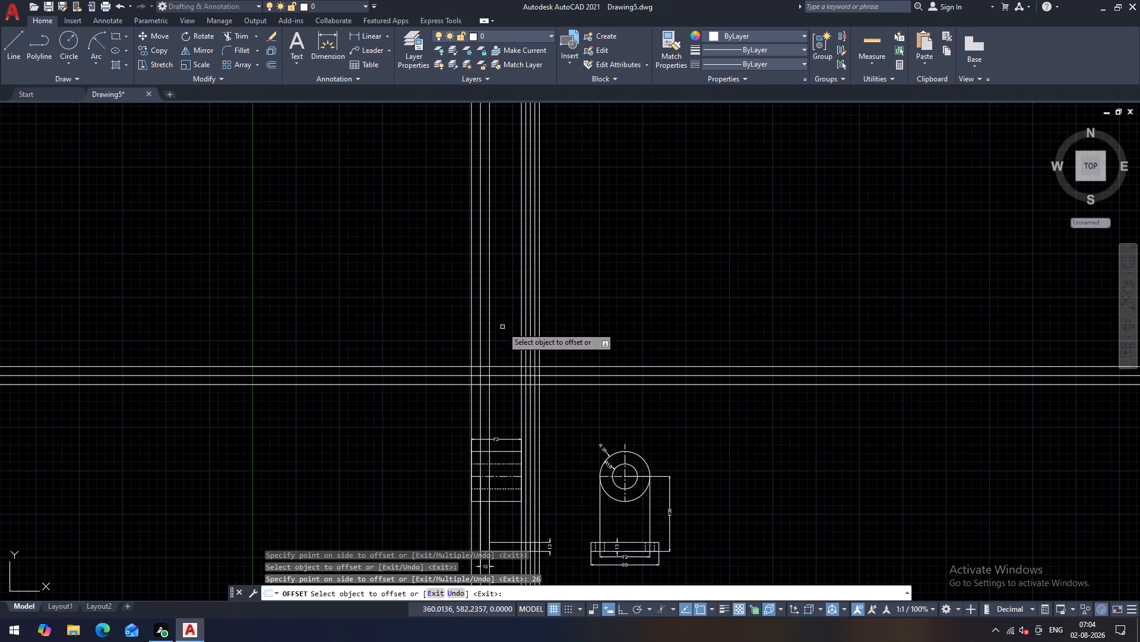
click(507, 385)
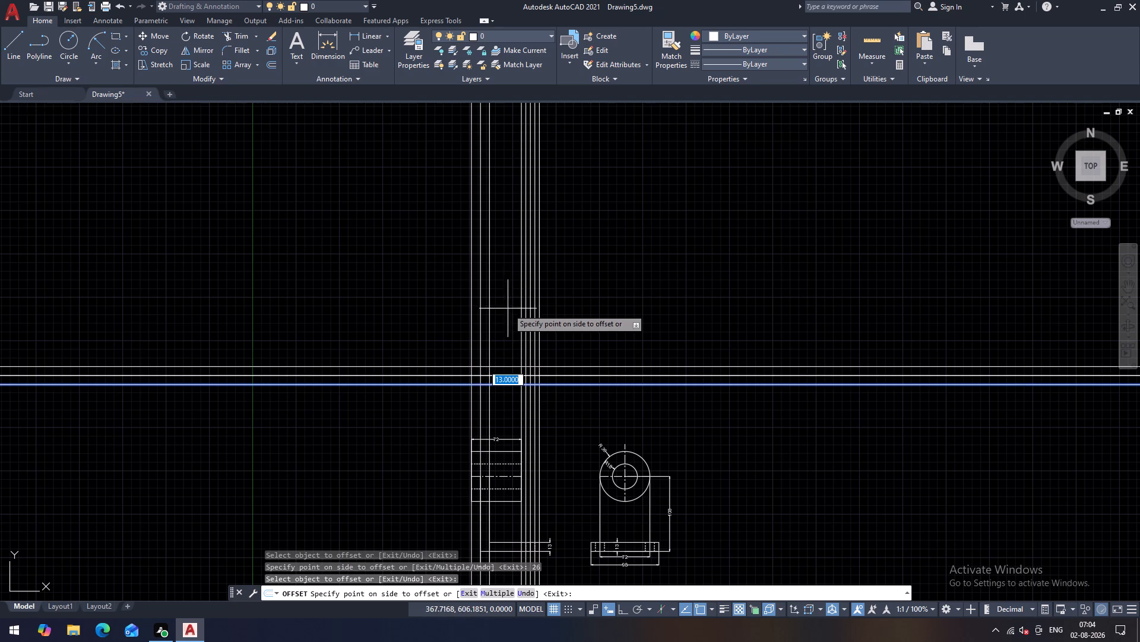
text(85)
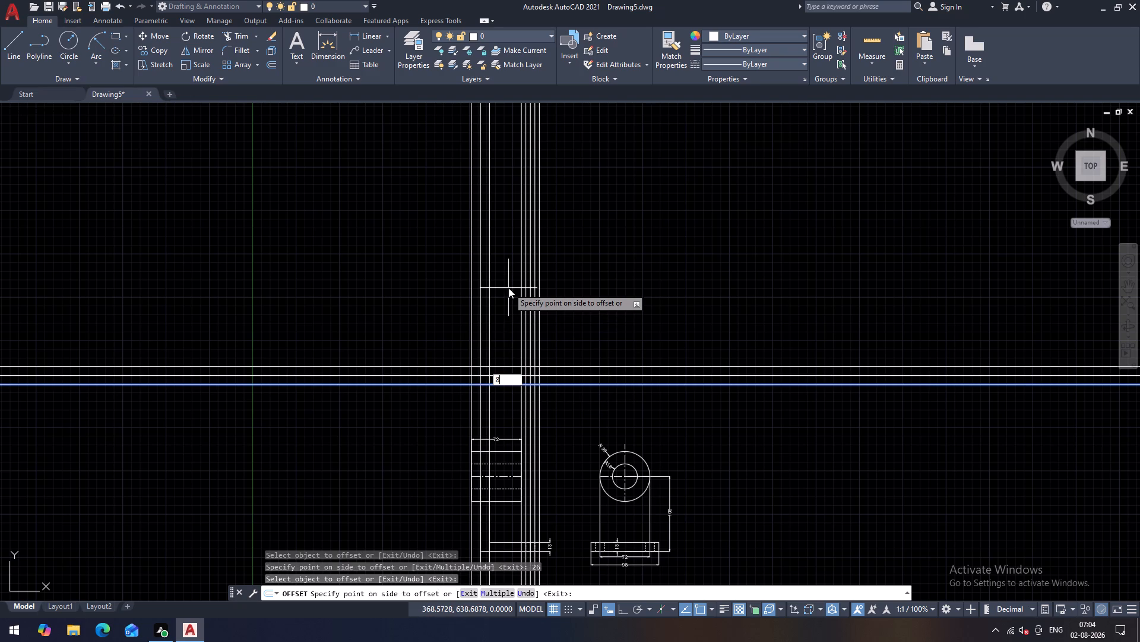
key(Return)
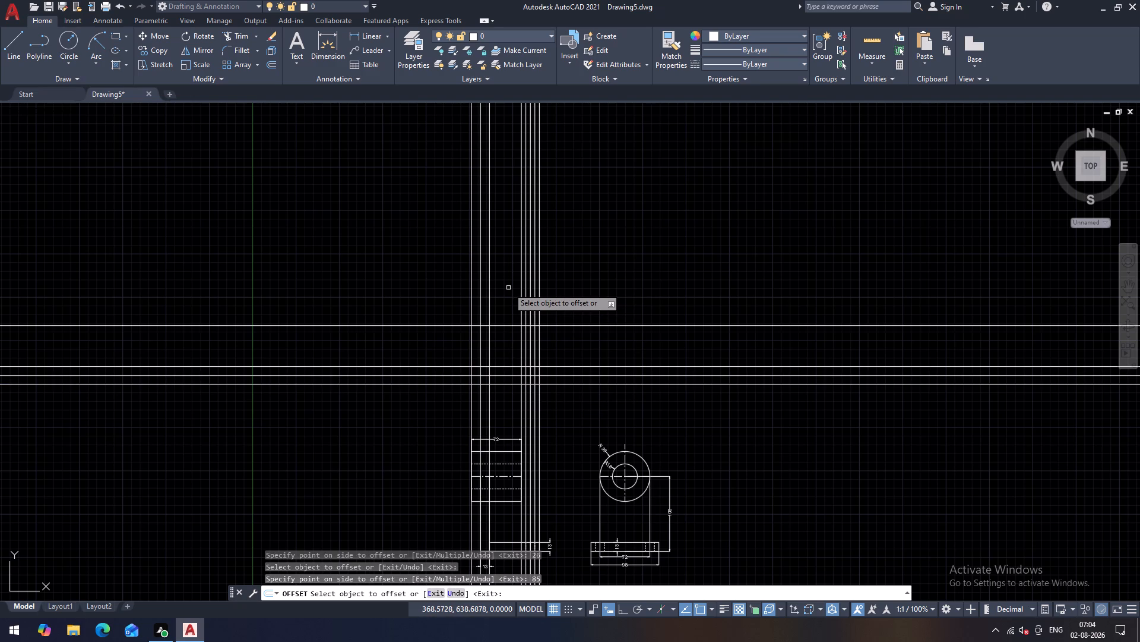
click(499, 326)
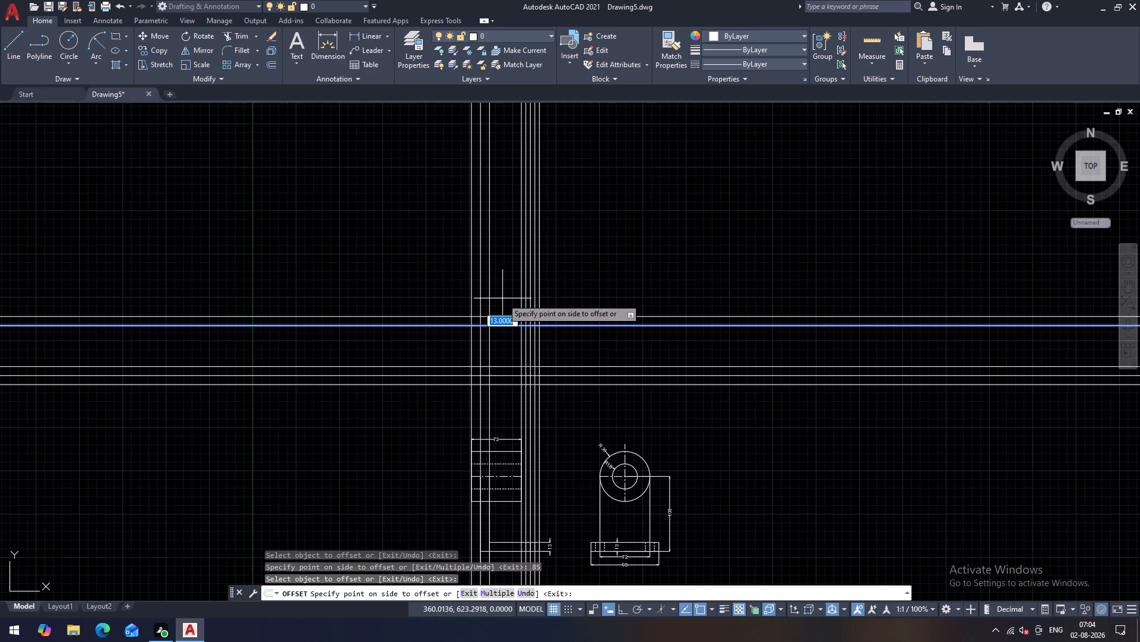
click(502, 298)
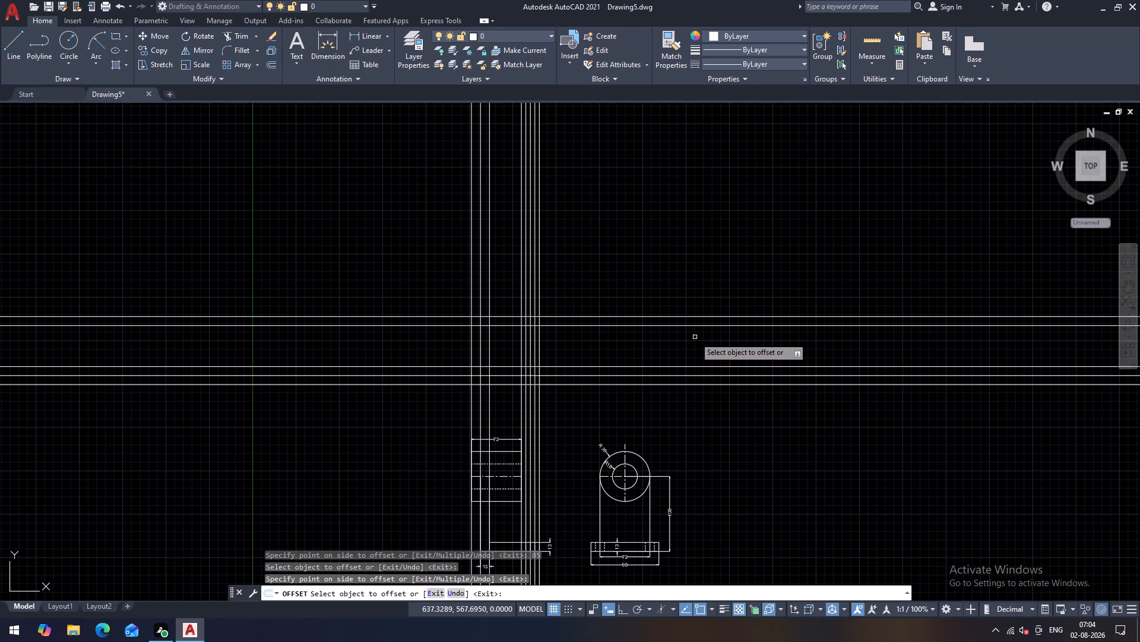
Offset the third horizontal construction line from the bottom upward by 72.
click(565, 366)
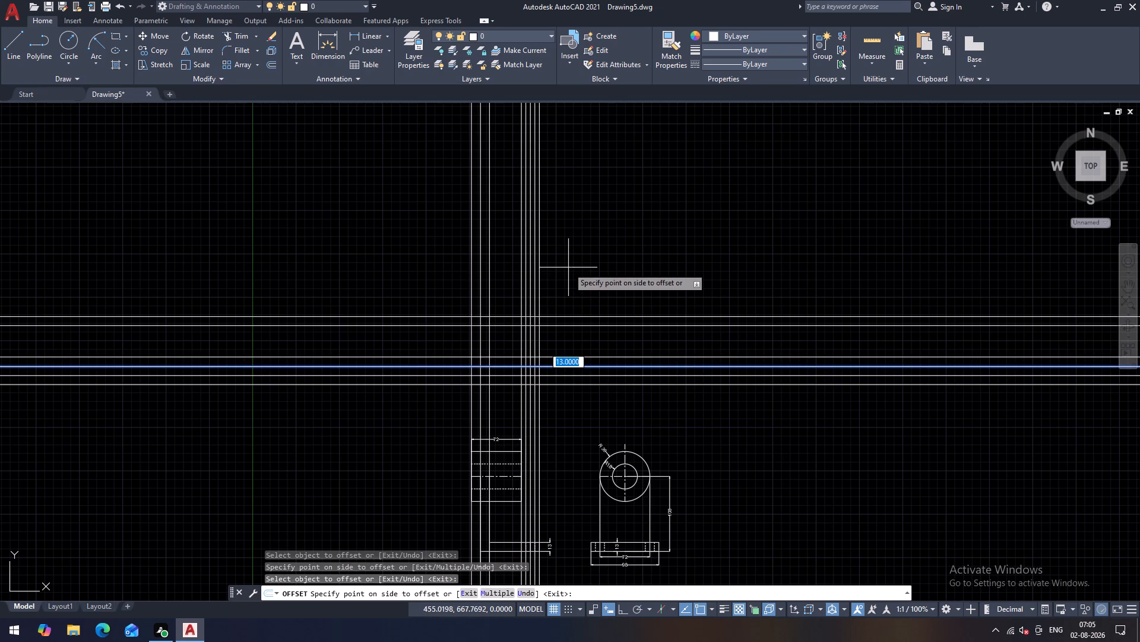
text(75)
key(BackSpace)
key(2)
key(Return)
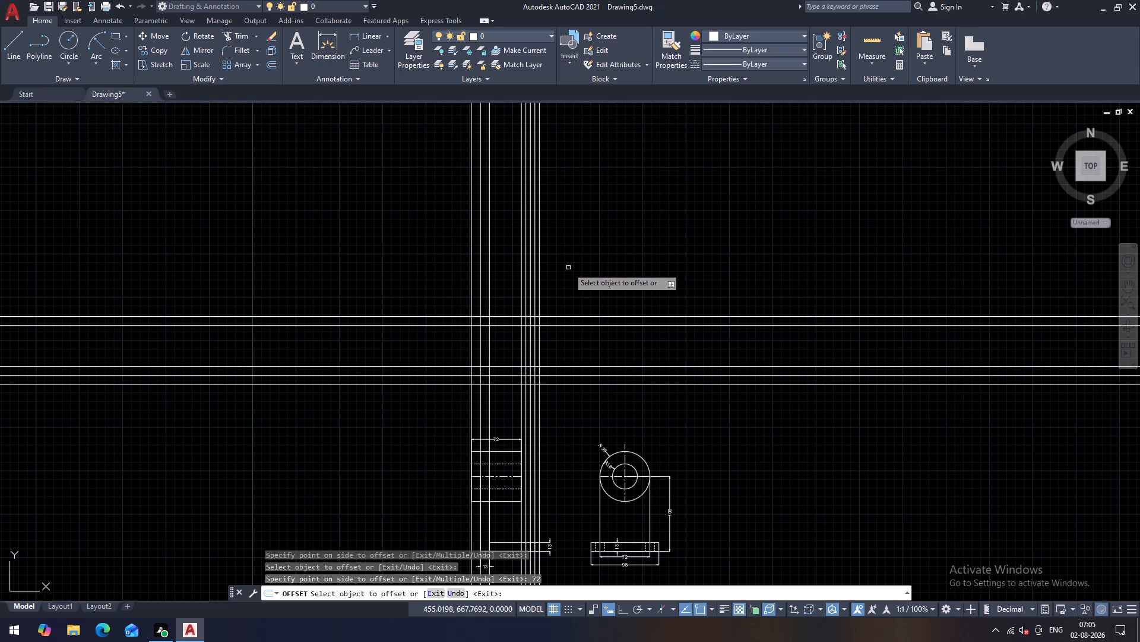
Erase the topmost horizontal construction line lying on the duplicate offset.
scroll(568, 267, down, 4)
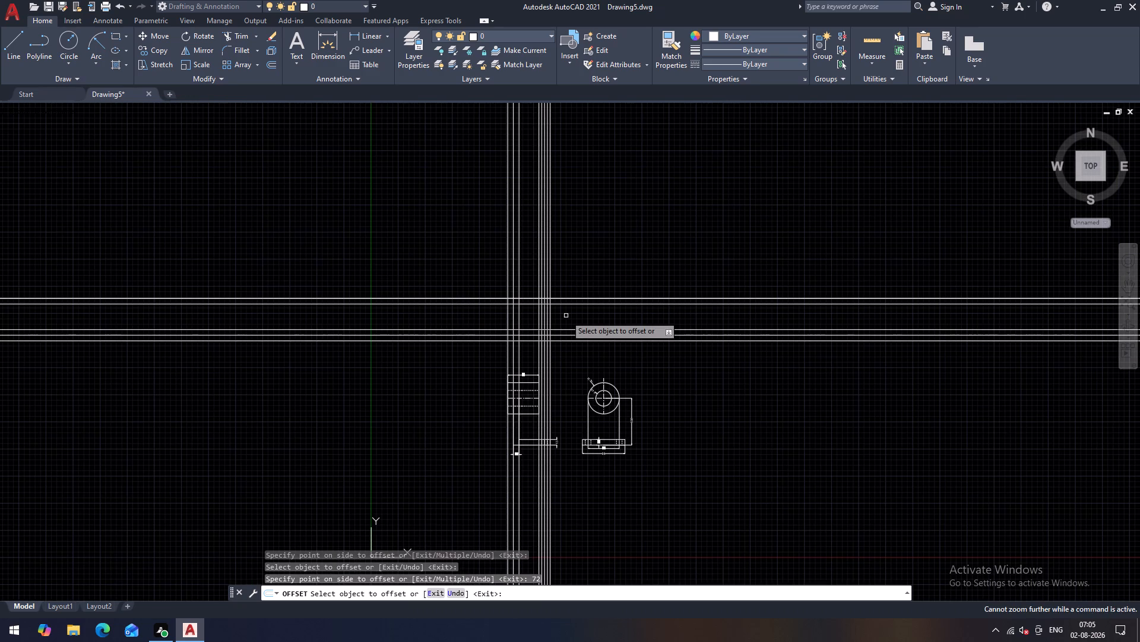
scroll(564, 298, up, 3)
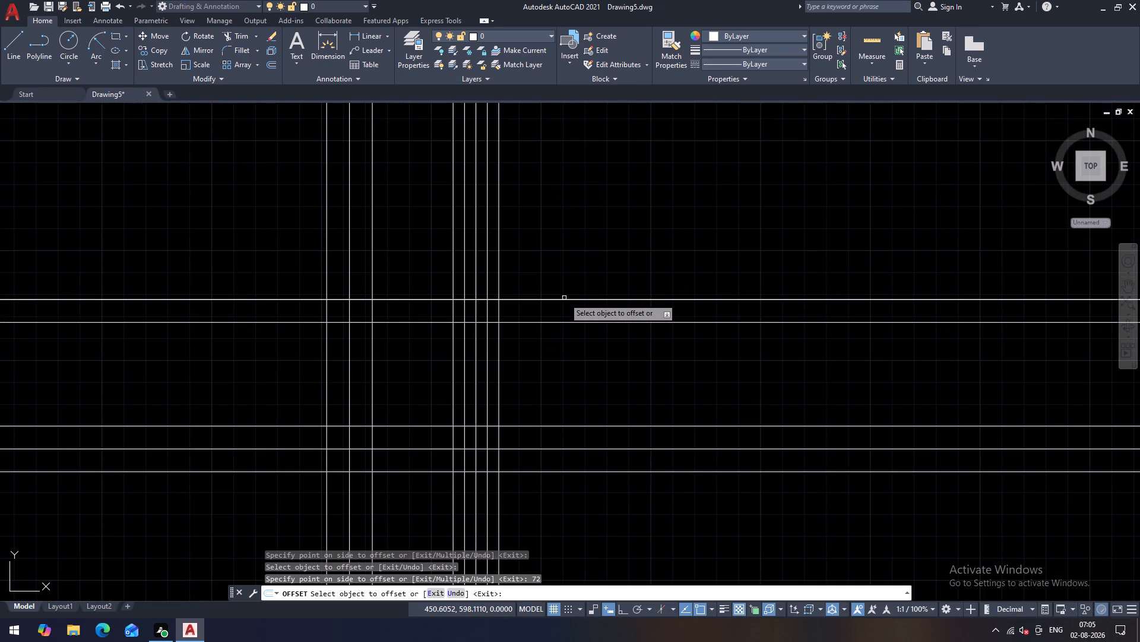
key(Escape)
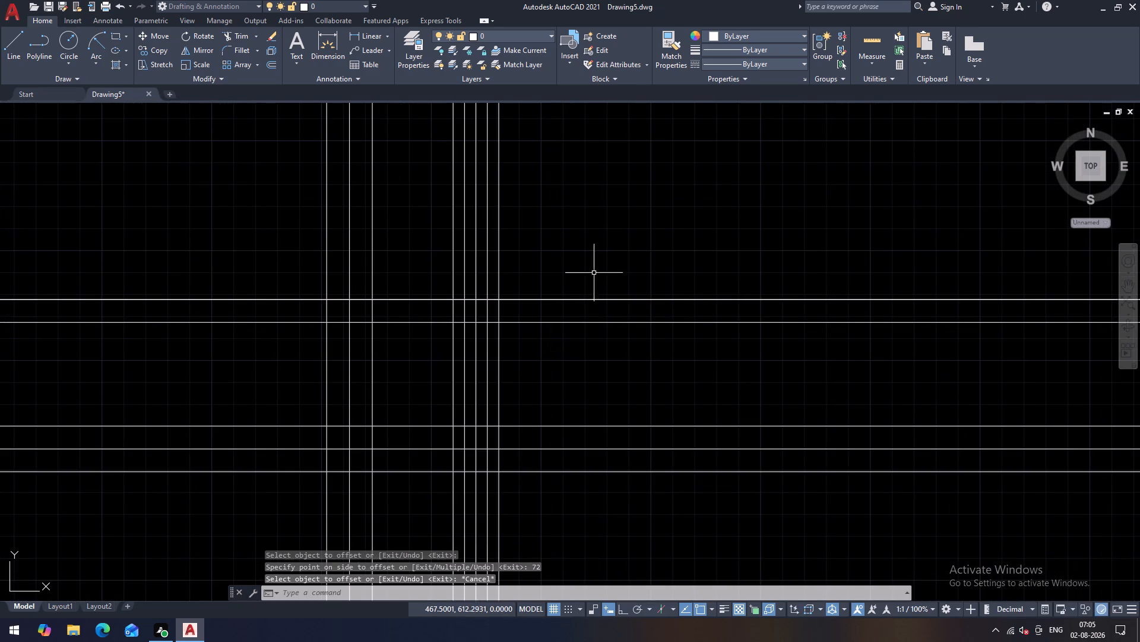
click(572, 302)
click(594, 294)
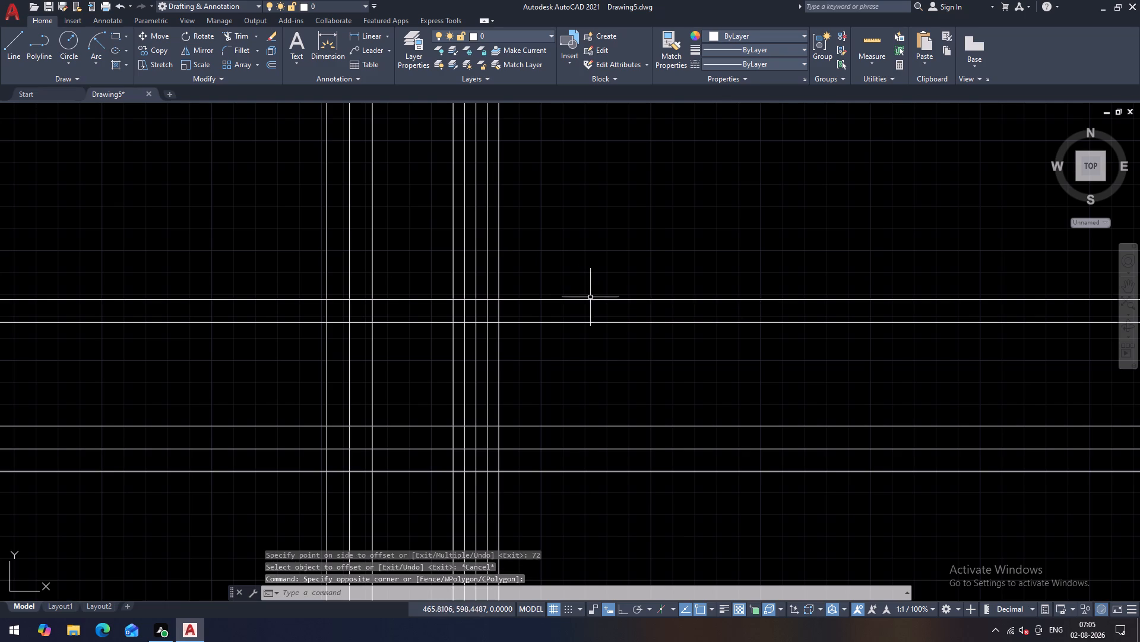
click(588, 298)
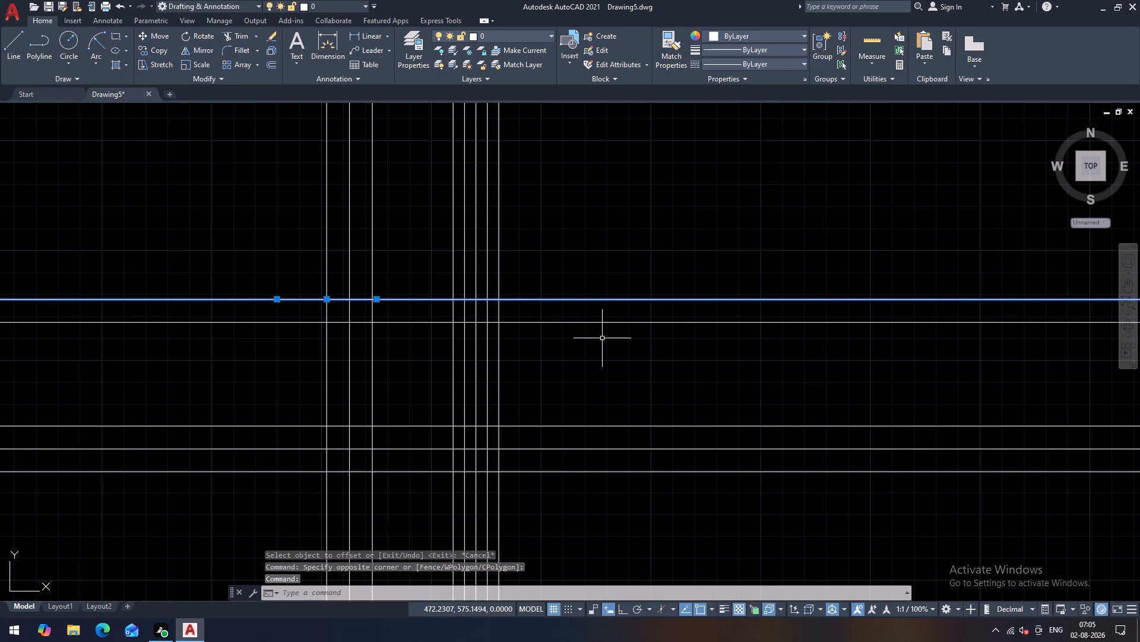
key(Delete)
Offset the third horizontal construction line from the bottom upward by 72 again.
middle_drag(629, 287, 634, 282)
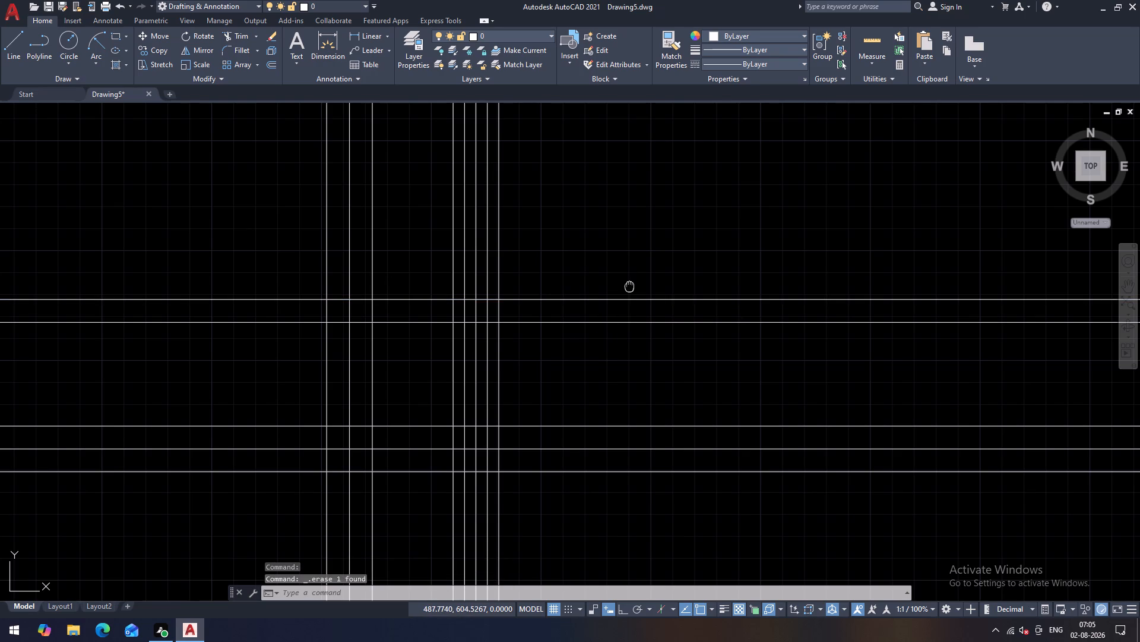
middle_drag(634, 282, 655, 270)
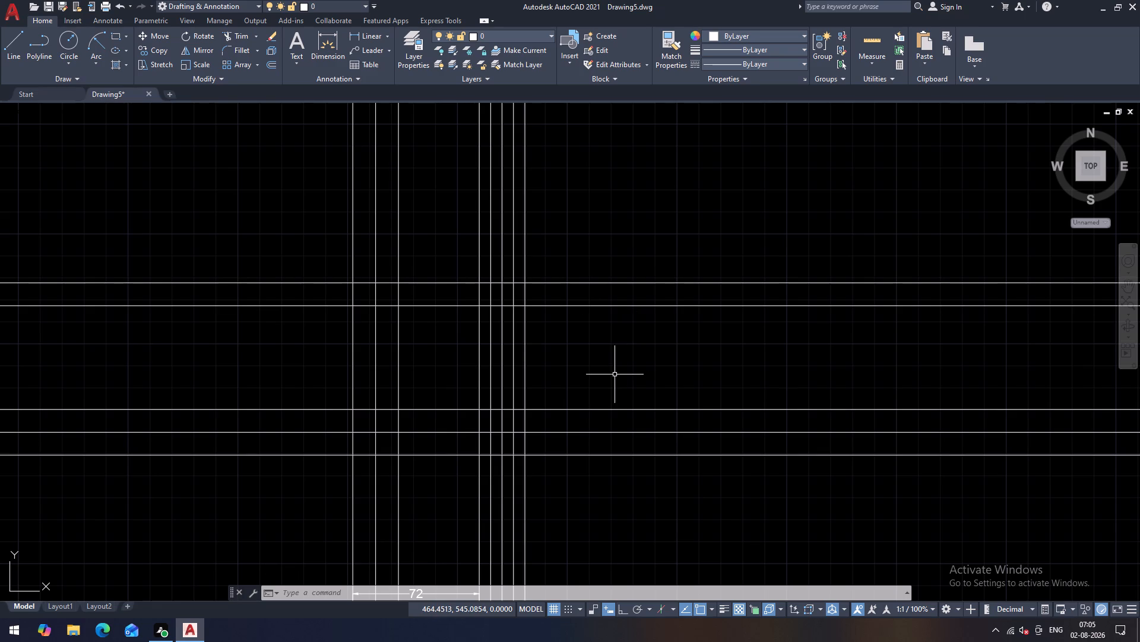
scroll(615, 374, down, 1)
middle_drag(615, 374, 597, 374)
text(o)
key(space)
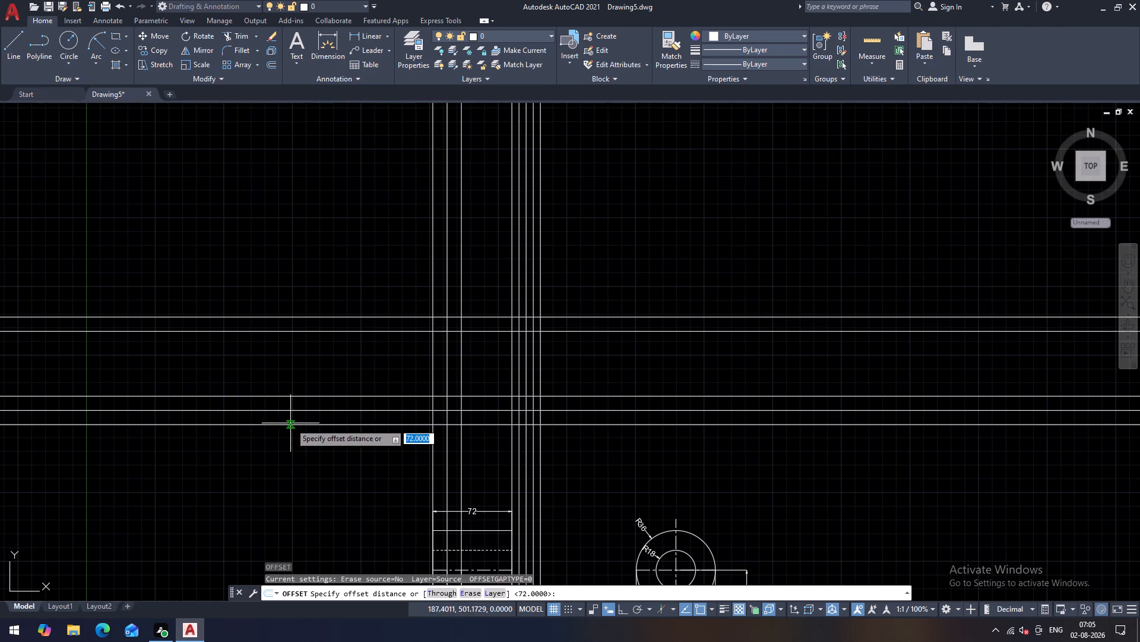
text(72)
key(Return)
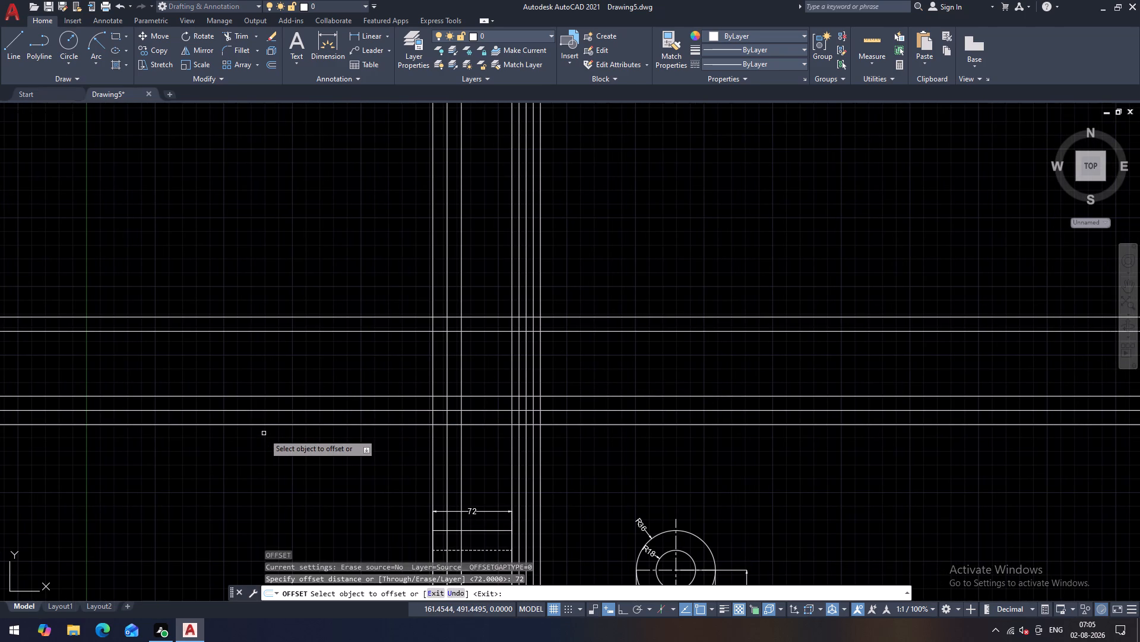
click(499, 397)
click(495, 311)
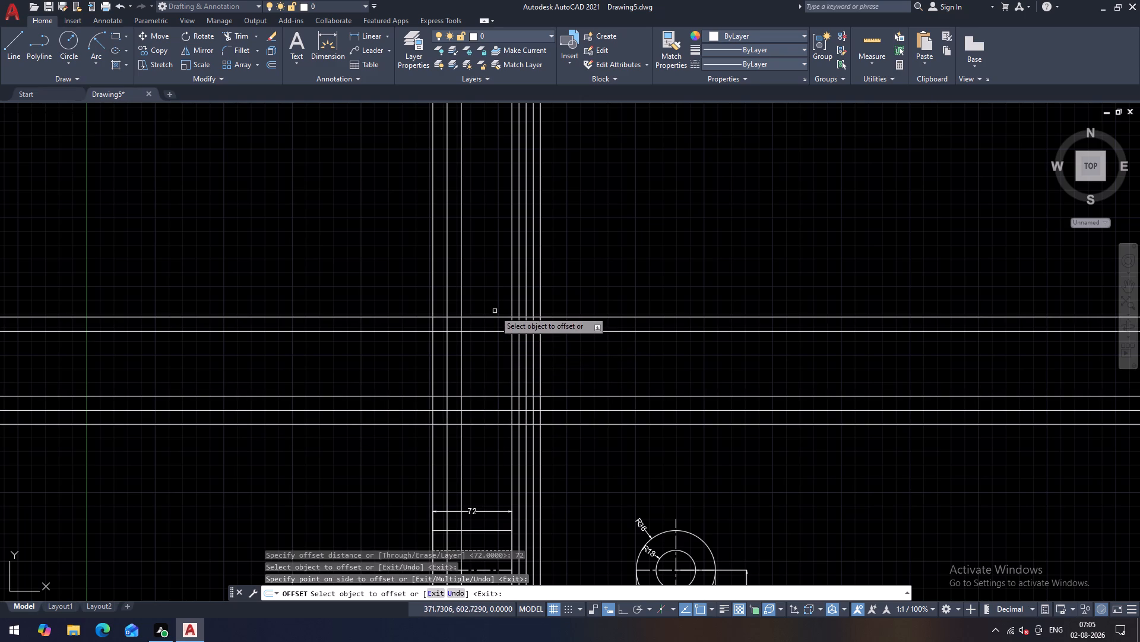
key(Escape)
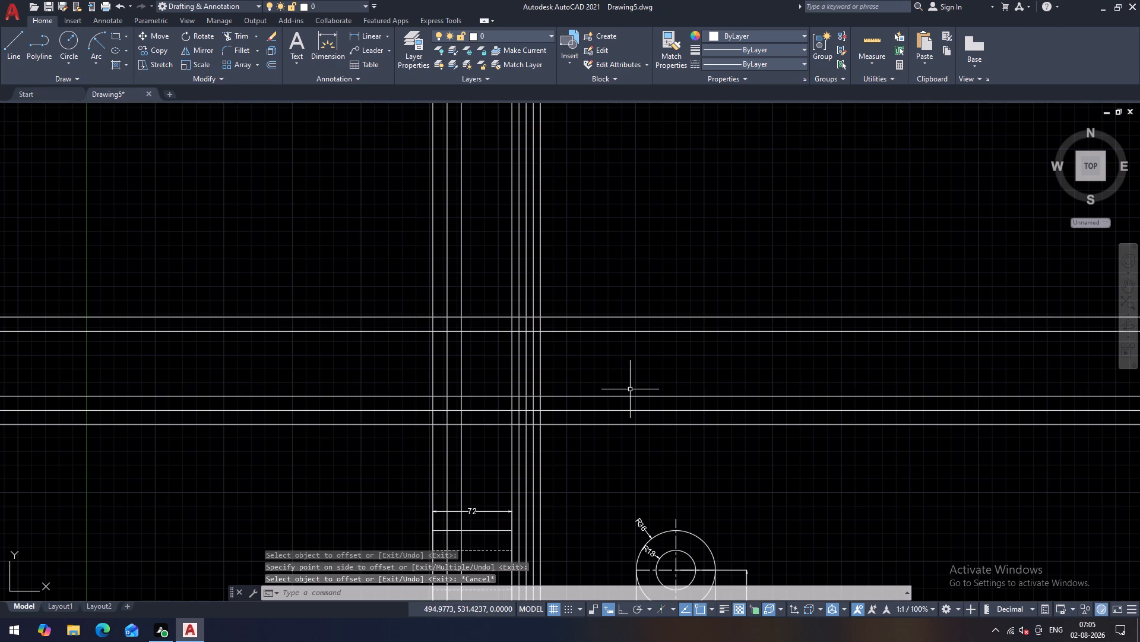
Check the side view base's overall length from the upright's outer face to its free end using a trial linear dimension, without placing it.
middle_drag(628, 393, 613, 375)
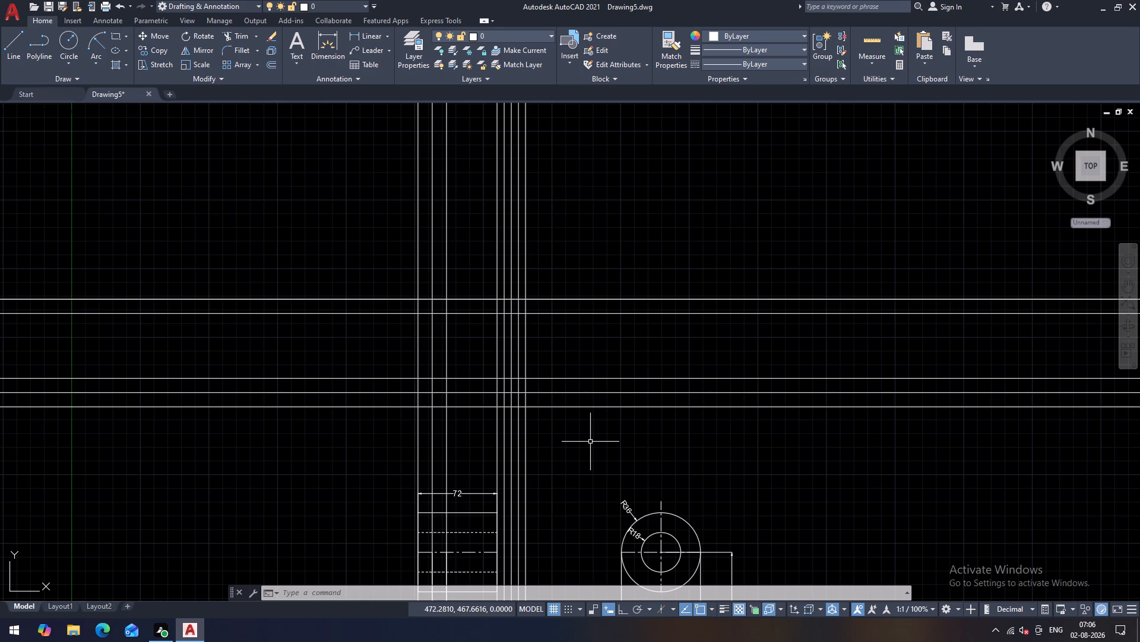
middle_drag(588, 441, 575, 279)
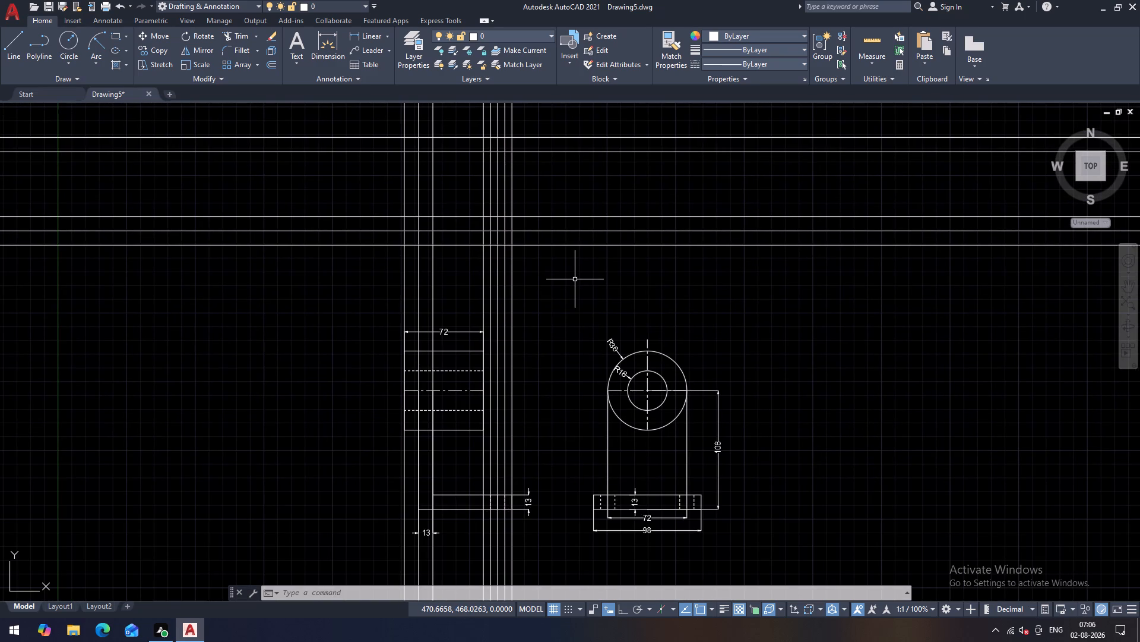
scroll(474, 470, up, 1)
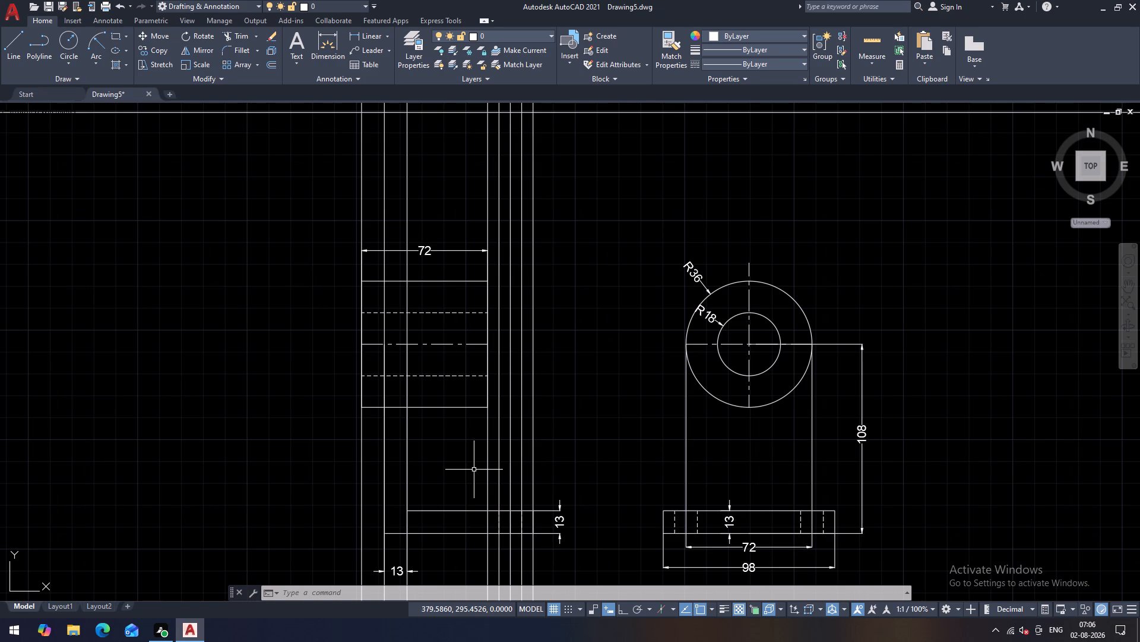
scroll(474, 470, down, 1)
middle_drag(468, 467, 476, 426)
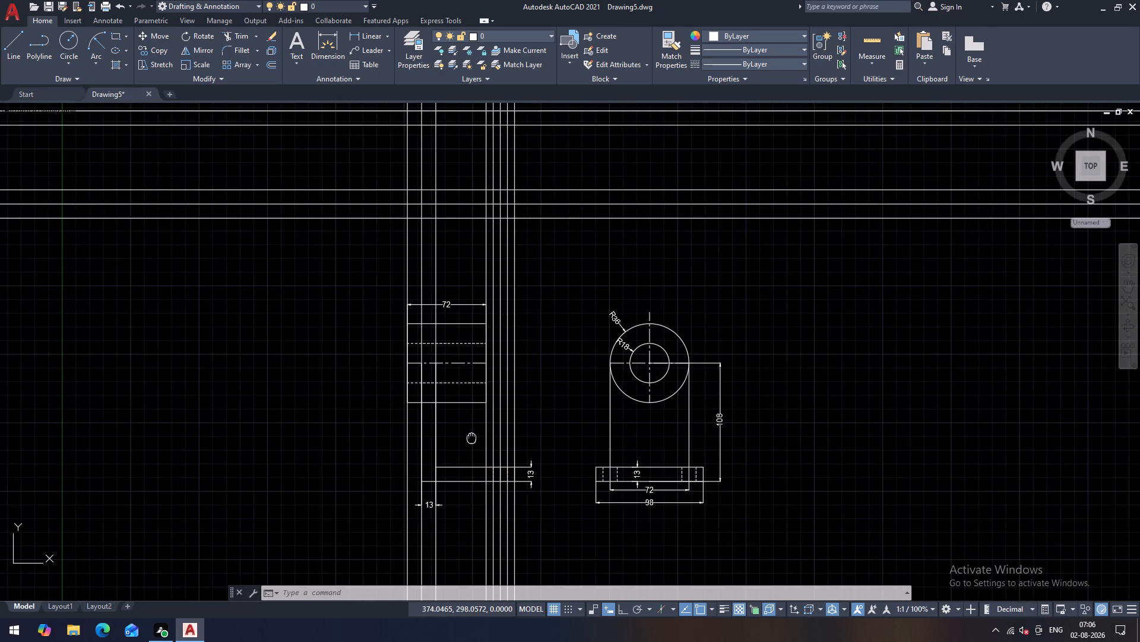
middle_drag(476, 426, 483, 386)
scroll(493, 410, up, 1)
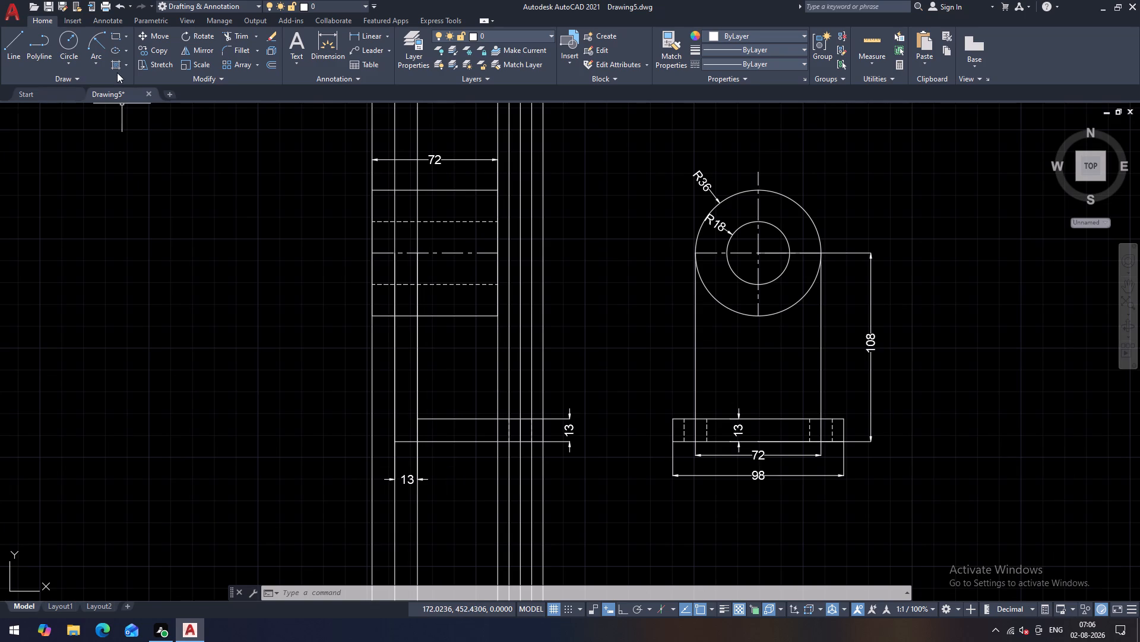
click(367, 33)
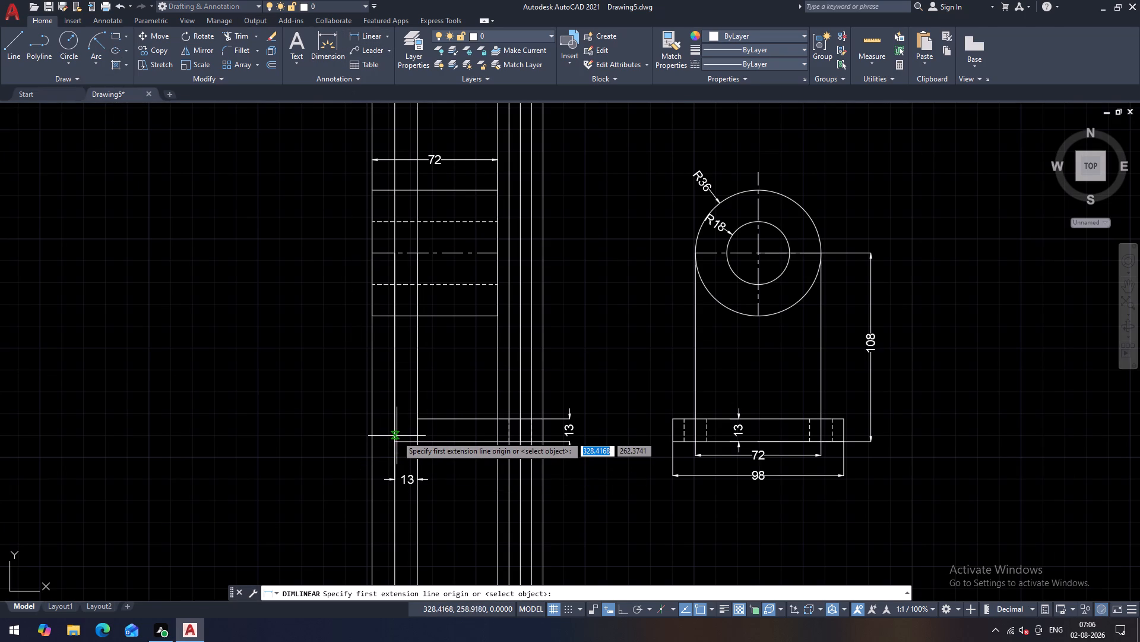
click(395, 440)
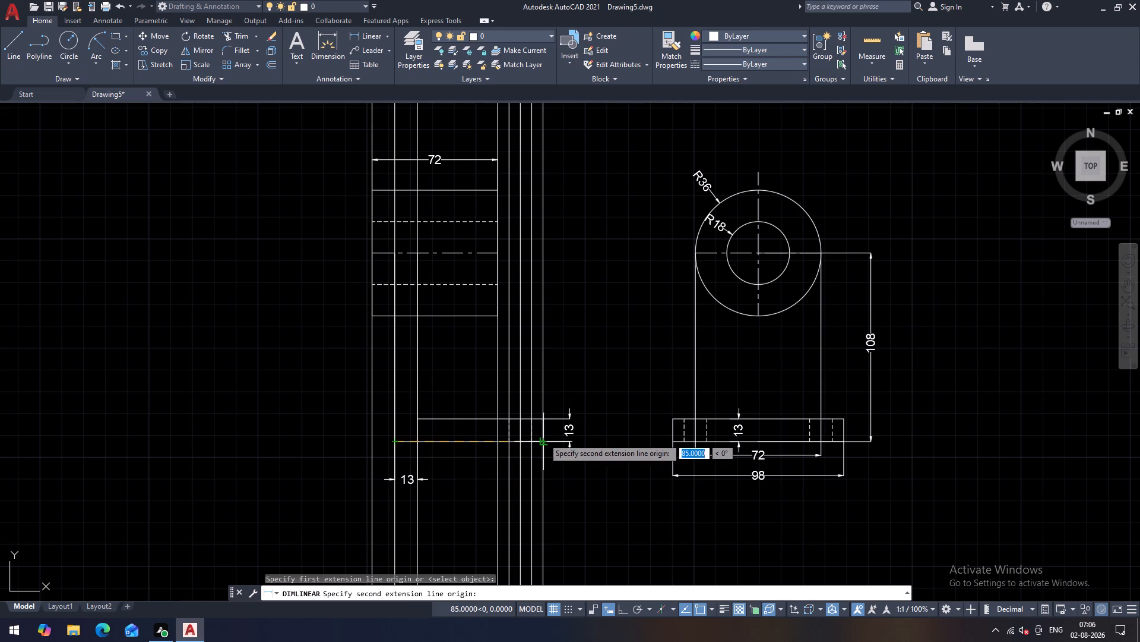
click(543, 438)
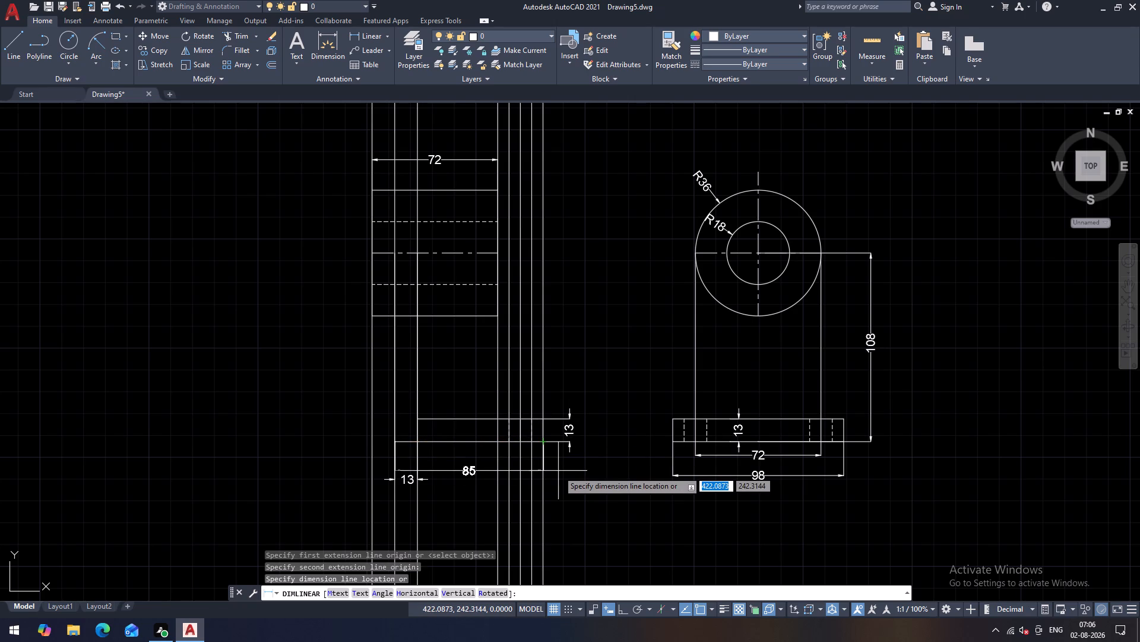
key(Escape)
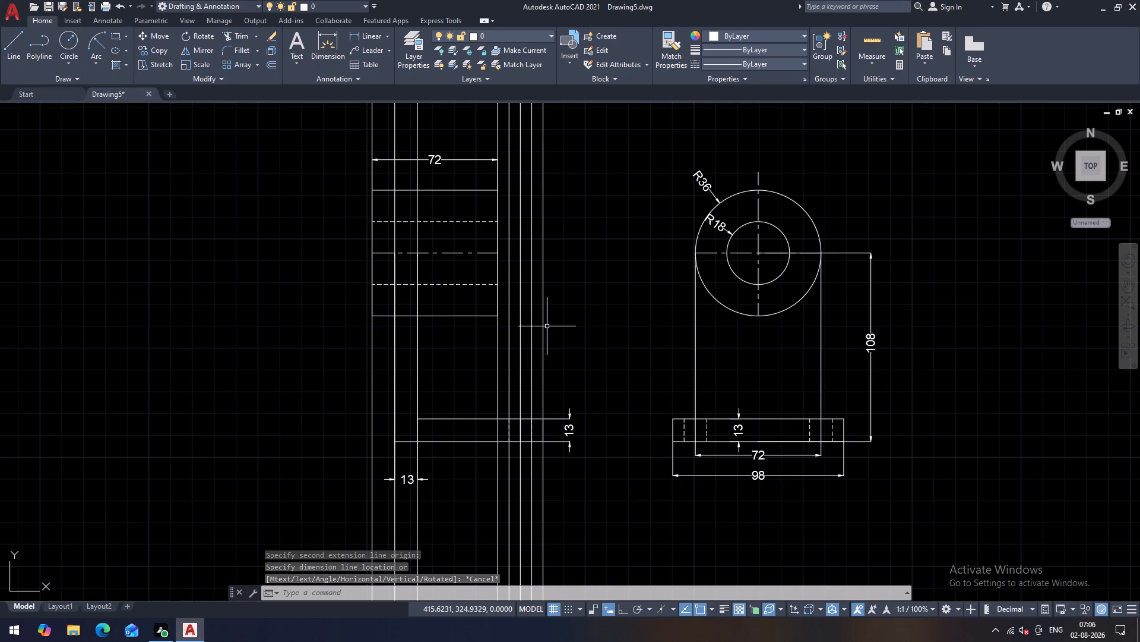
Trim away the vertical construction lines between the side view and the lowest horizontal construction line.
middle_drag(547, 326, 539, 366)
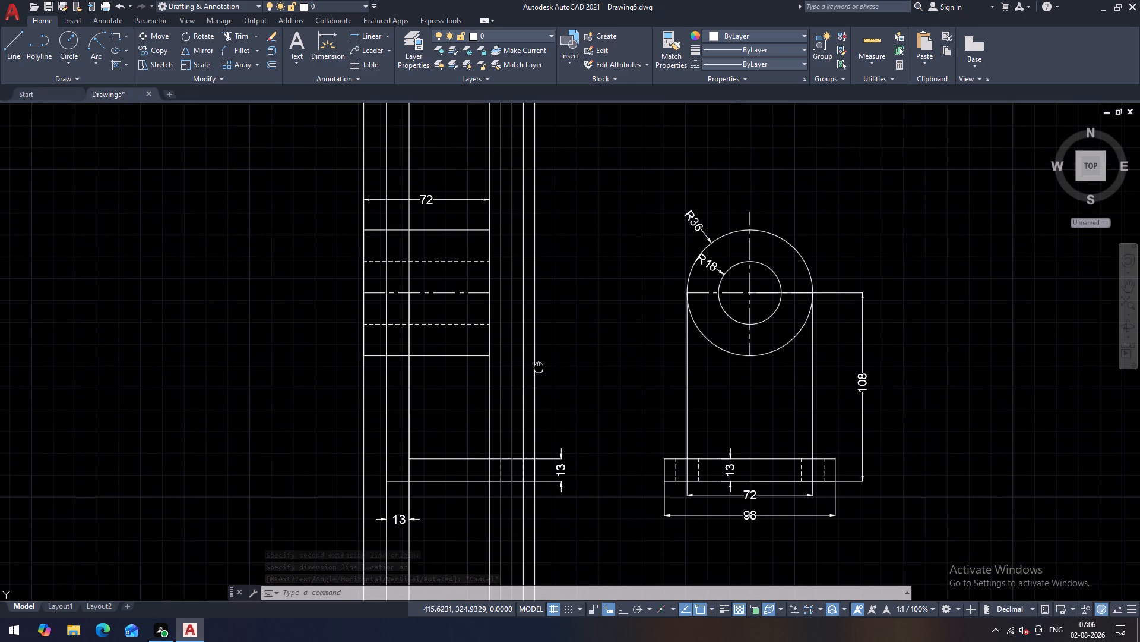
middle_drag(539, 366, 539, 368)
middle_drag(539, 368, 539, 369)
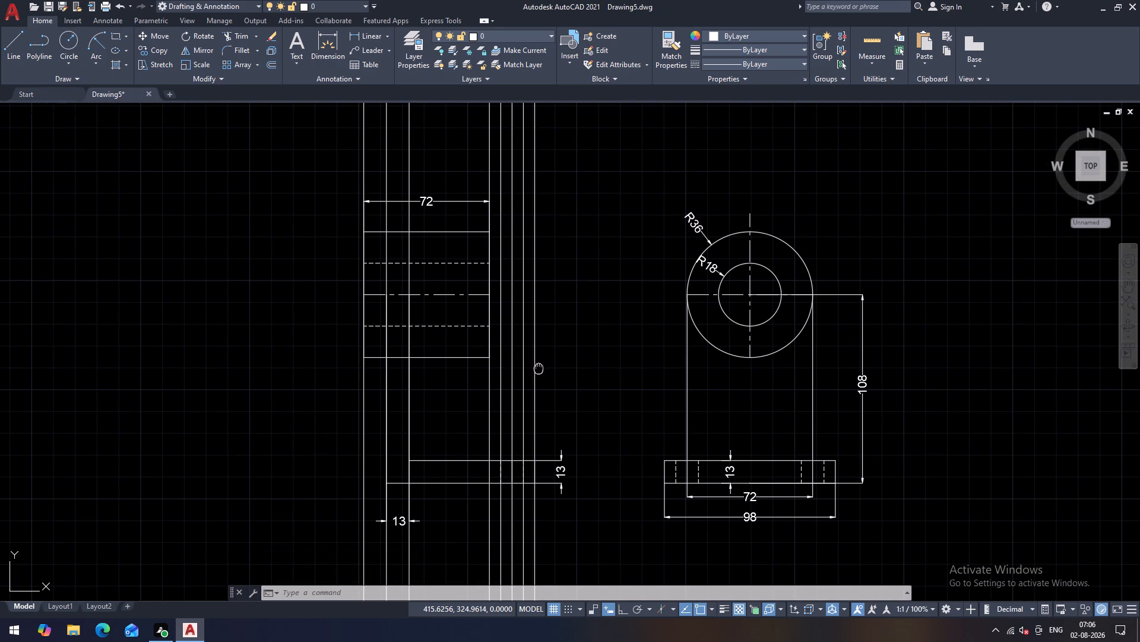
middle_drag(539, 369, 539, 481)
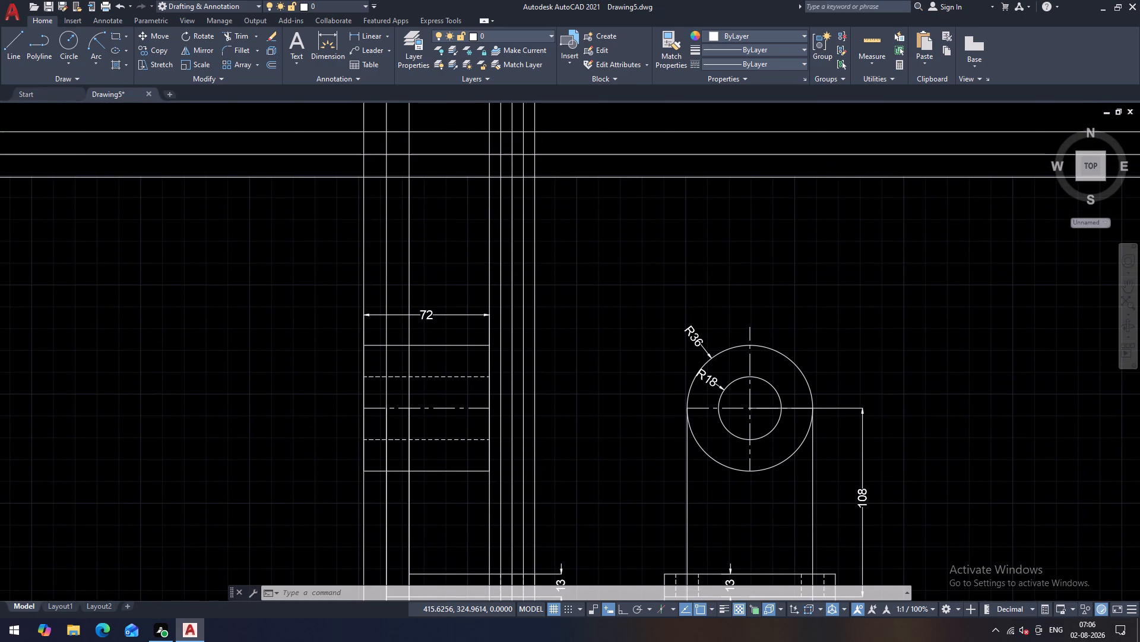
text(tr)
key(space)
key(space)
drag(584, 267, 260, 289)
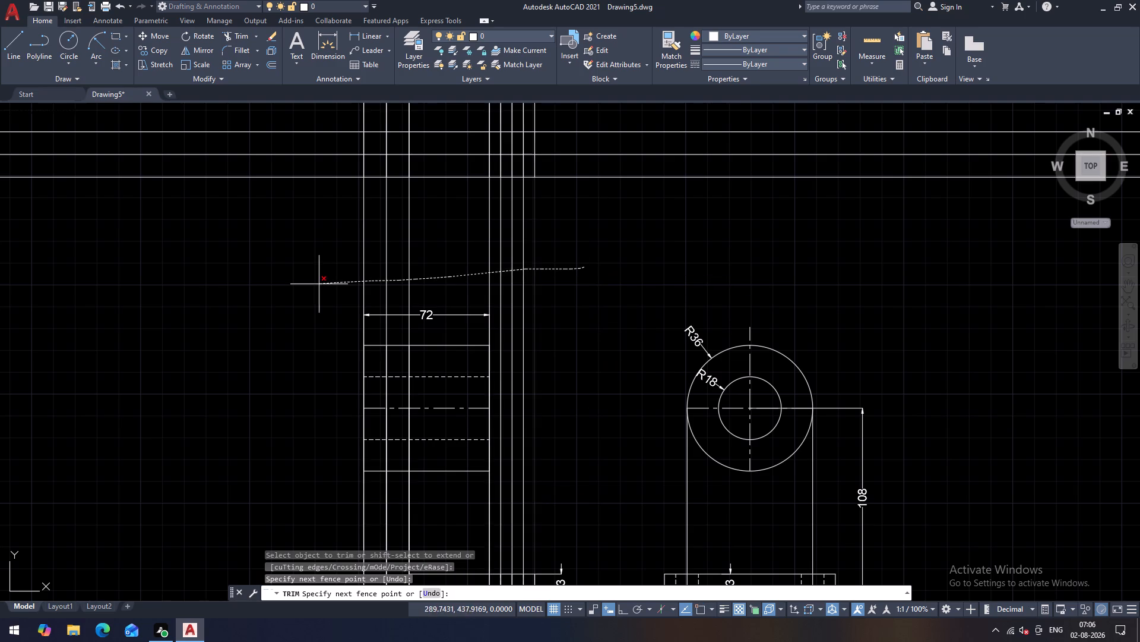
drag(260, 289, 240, 293)
scroll(455, 233, down, 2)
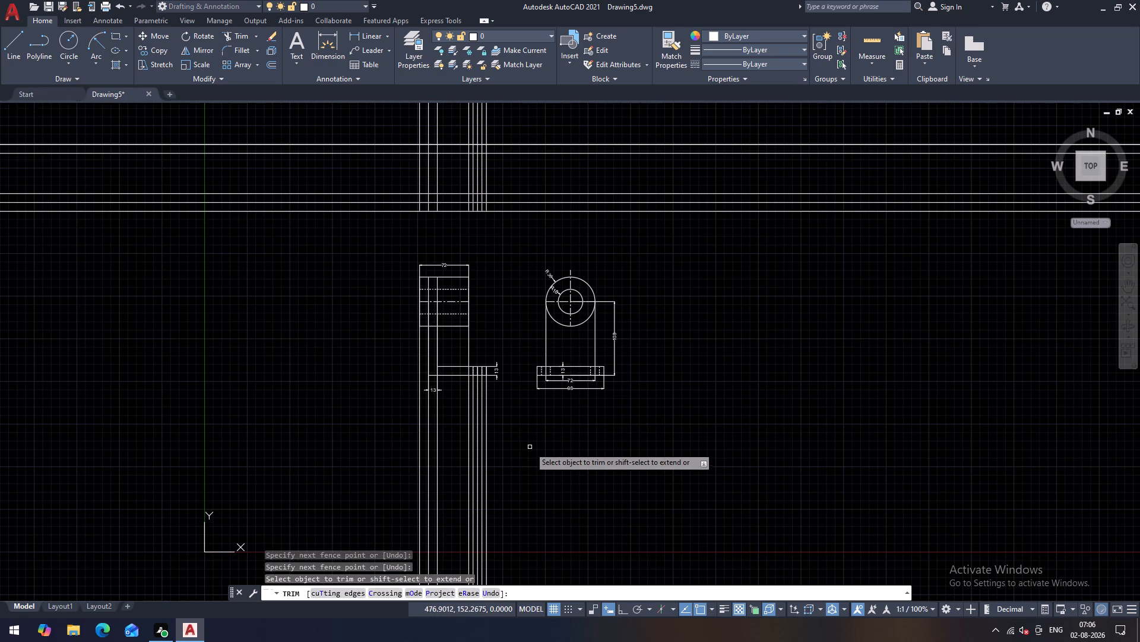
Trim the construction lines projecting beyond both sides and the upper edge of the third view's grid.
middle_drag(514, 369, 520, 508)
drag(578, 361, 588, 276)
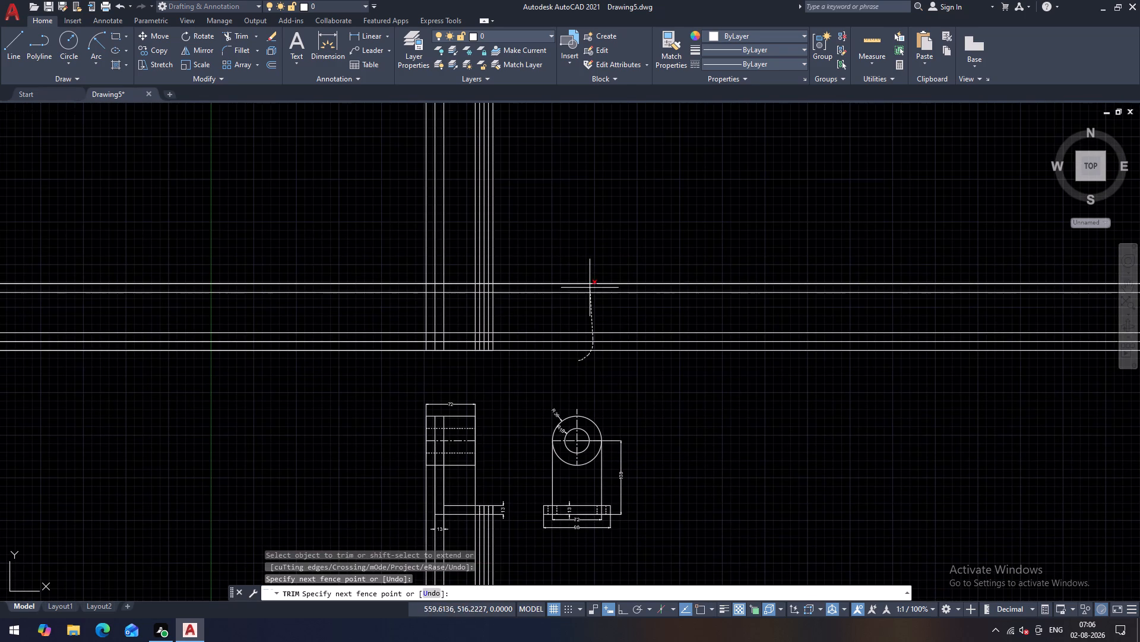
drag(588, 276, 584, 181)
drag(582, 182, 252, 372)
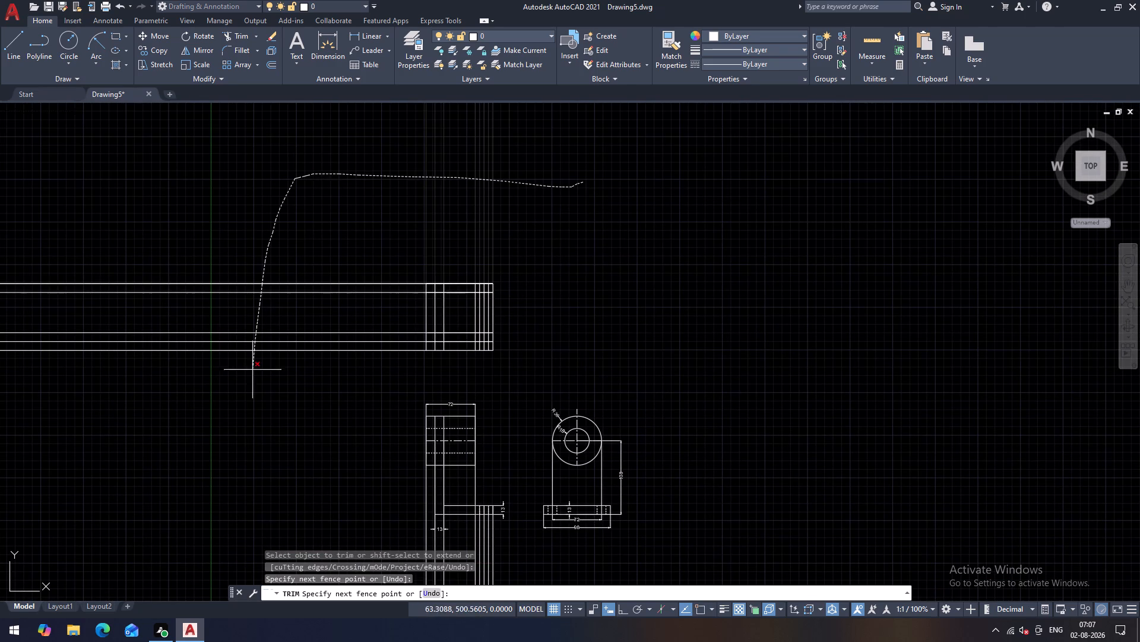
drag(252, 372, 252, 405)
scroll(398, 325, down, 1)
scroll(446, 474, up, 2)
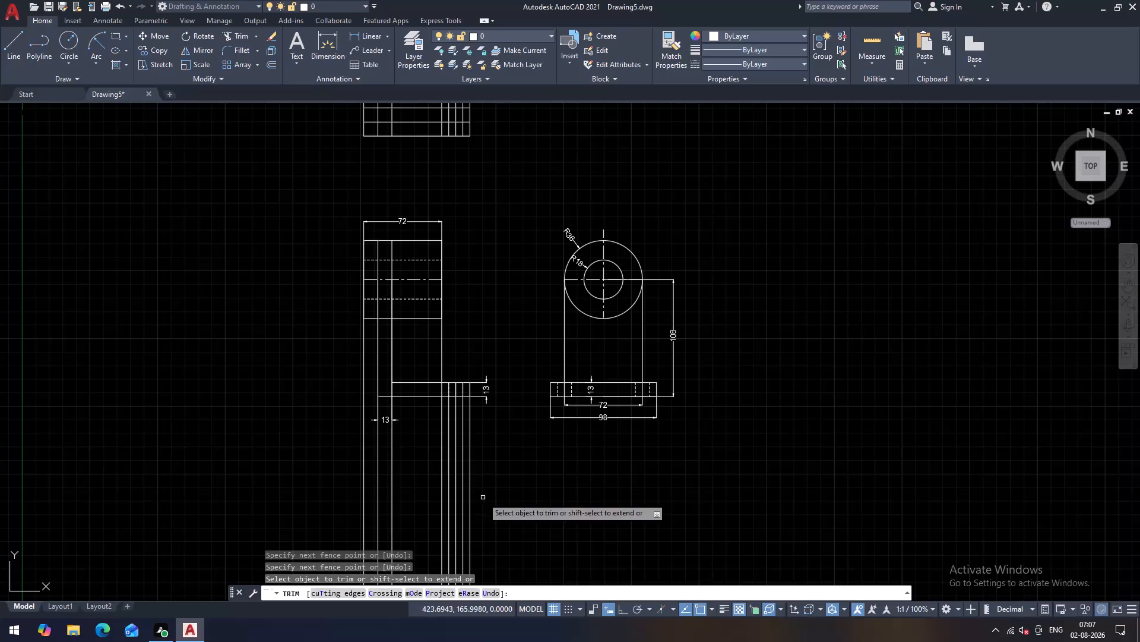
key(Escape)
Erase the vertical construction lines running down through and below the side view.
drag(578, 498, 220, 502)
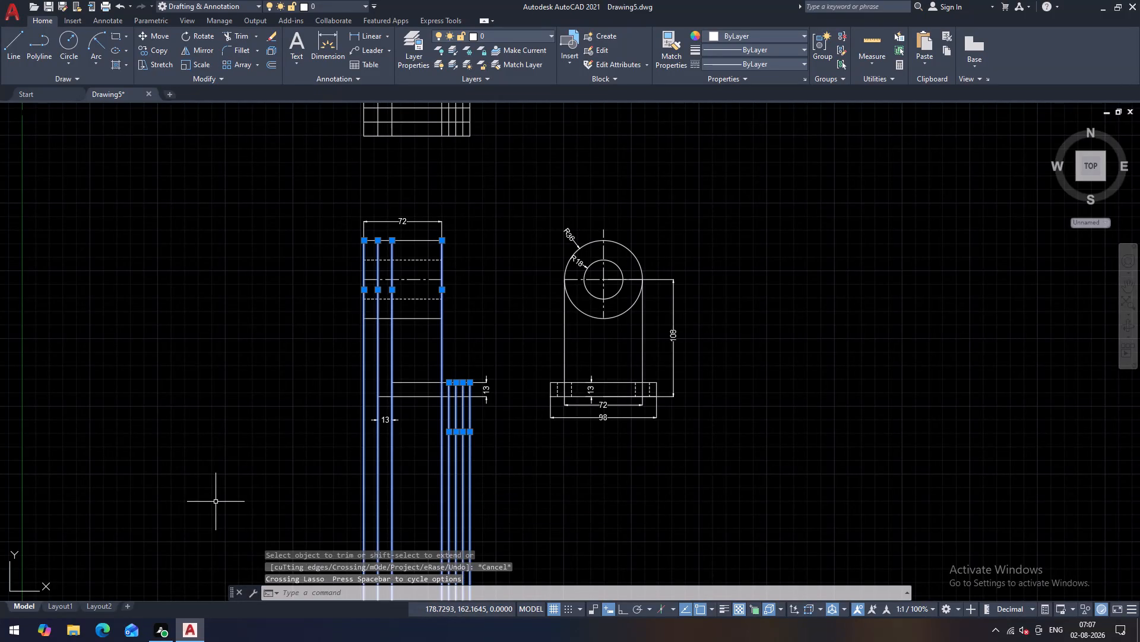
key(Delete)
Examine the side view's upright, base and hole lines against the dimensioned front view.
middle_drag(487, 422, 489, 407)
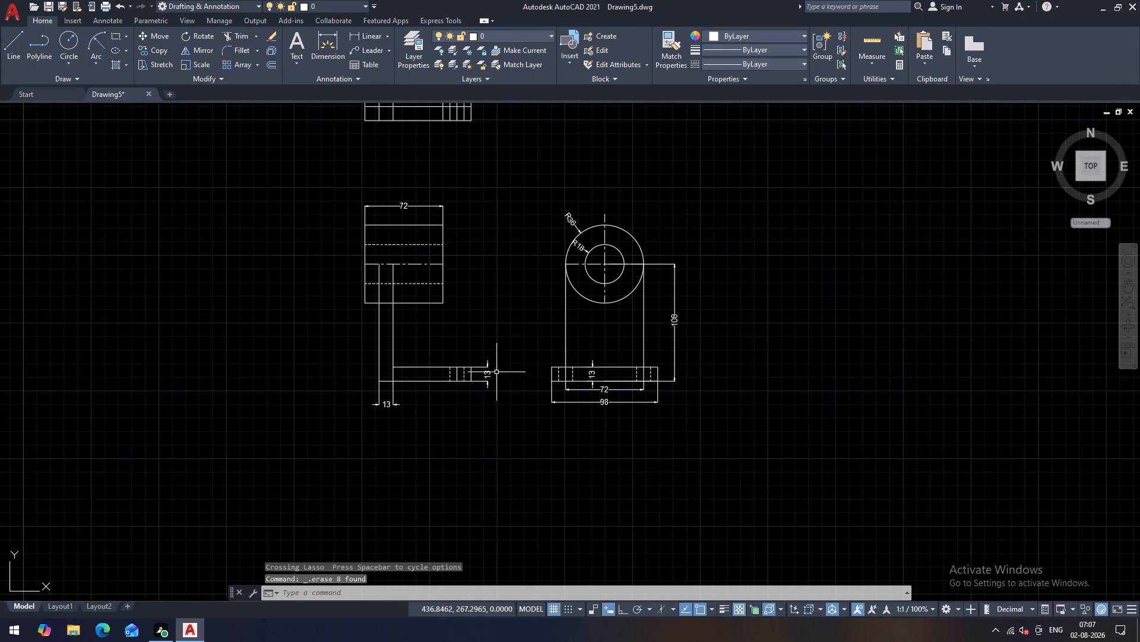
middle_drag(453, 301, 455, 377)
scroll(453, 293, up, 1)
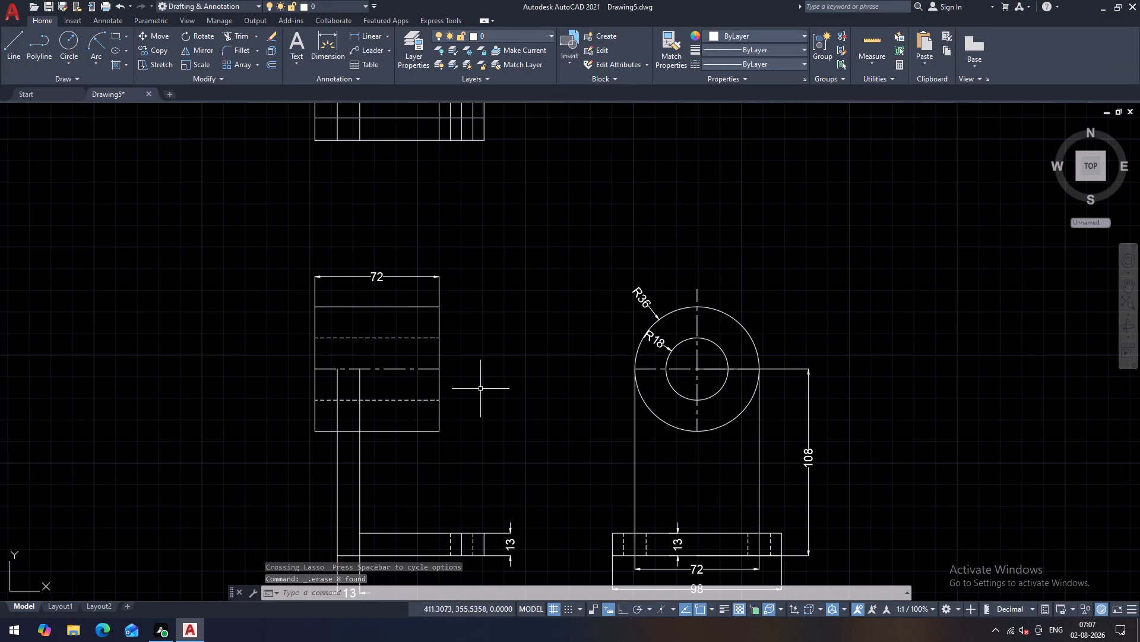
scroll(485, 418, down, 1)
middle_drag(488, 412, 491, 392)
scroll(491, 392, up, 1)
middle_drag(491, 392, 502, 338)
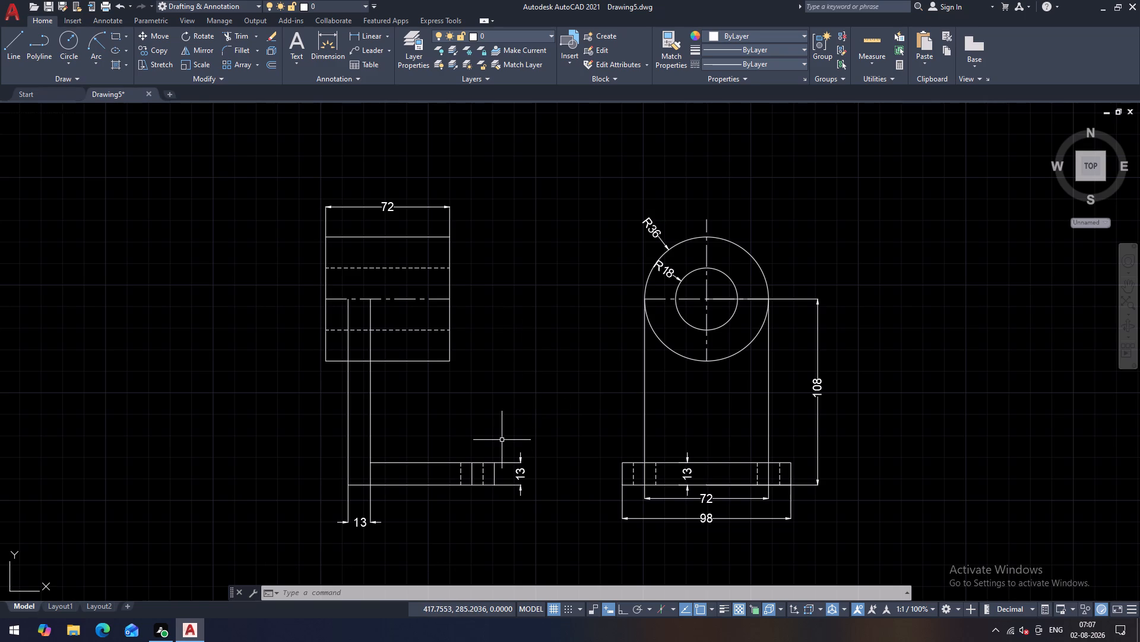
scroll(473, 496, up, 1)
scroll(473, 496, down, 1)
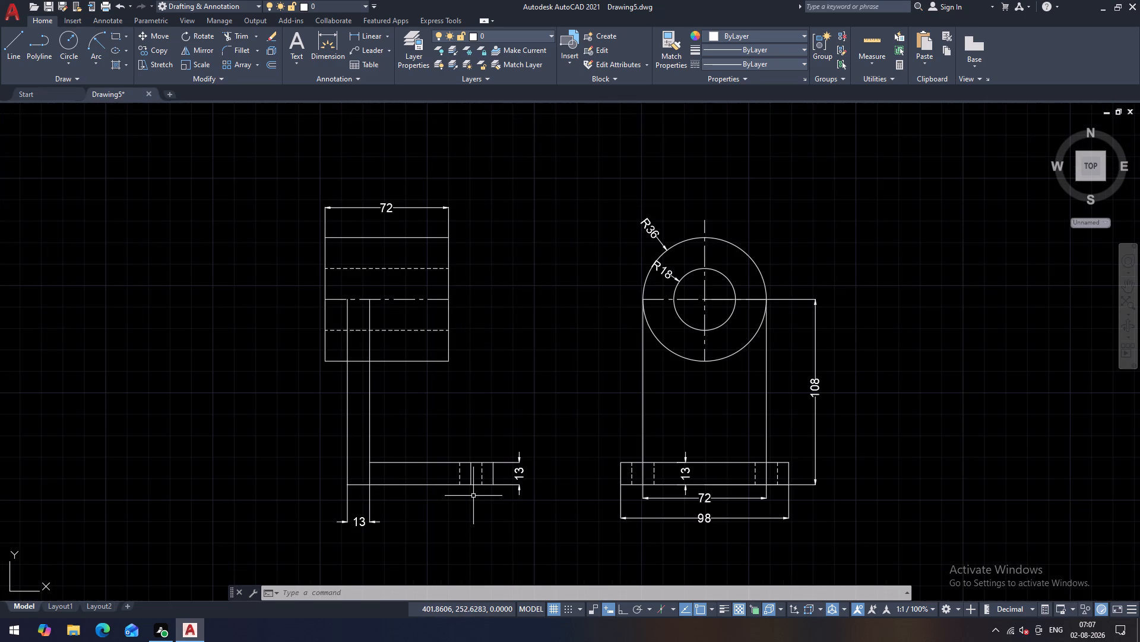
middle_drag(506, 421, 505, 394)
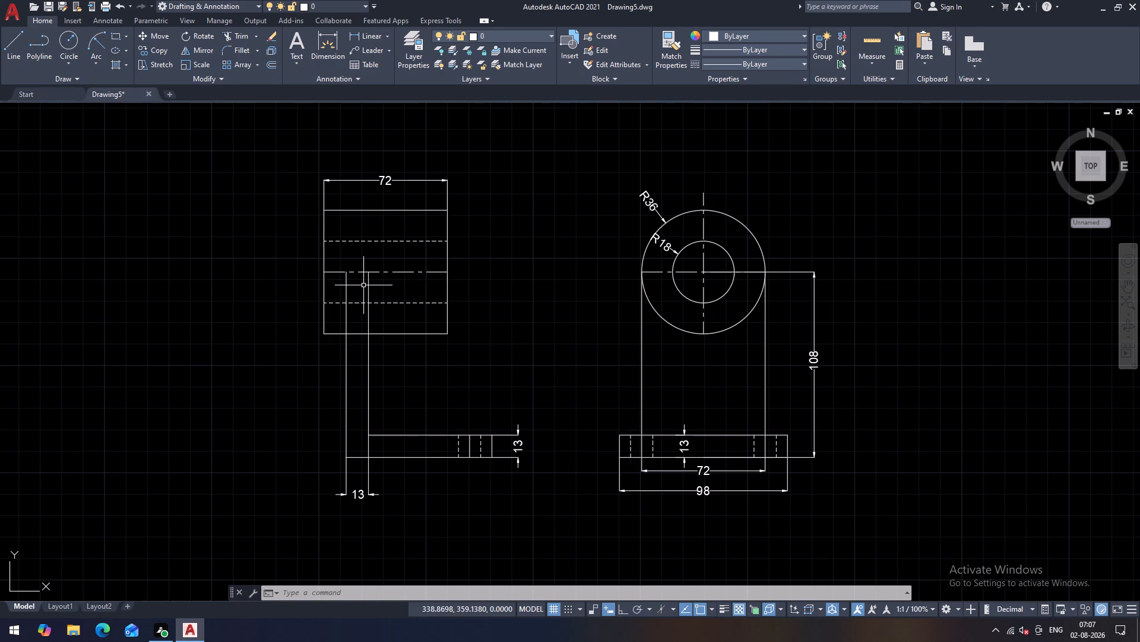
scroll(322, 313, up, 1)
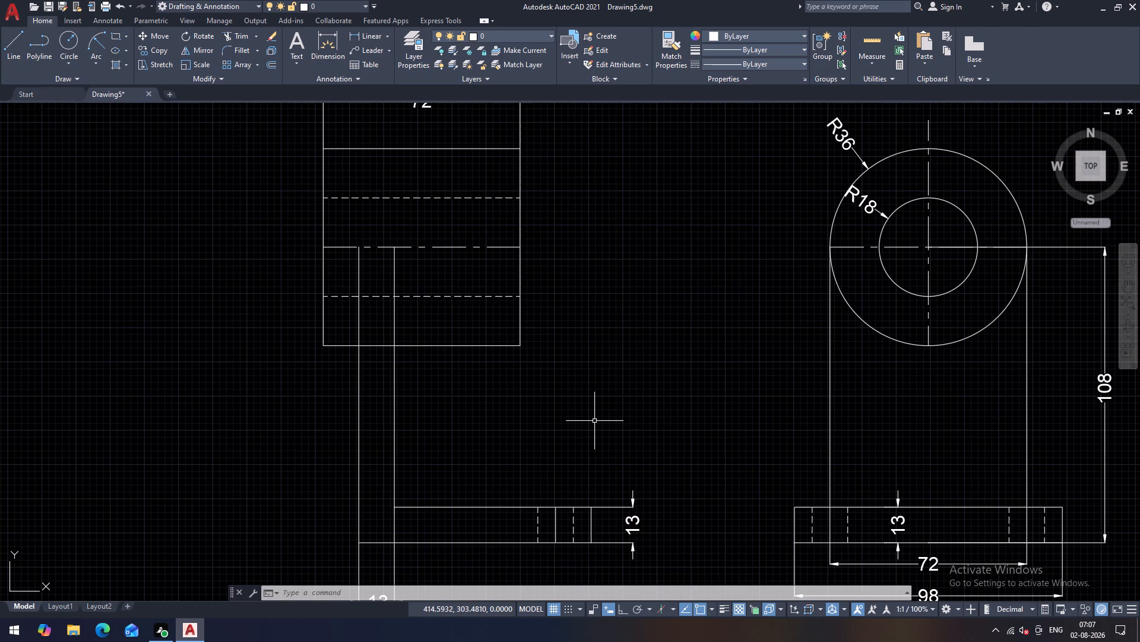
scroll(593, 423, down, 1)
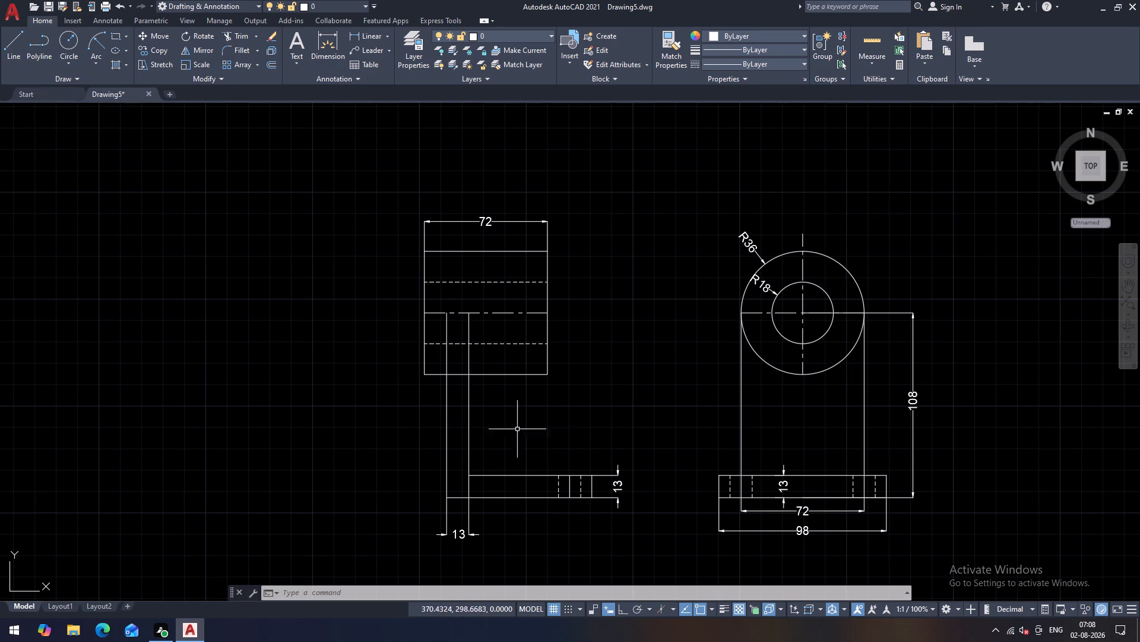
Erase the 13 thickness dimension at the free end of the side view's base.
middle_drag(509, 426, 492, 420)
click(601, 484)
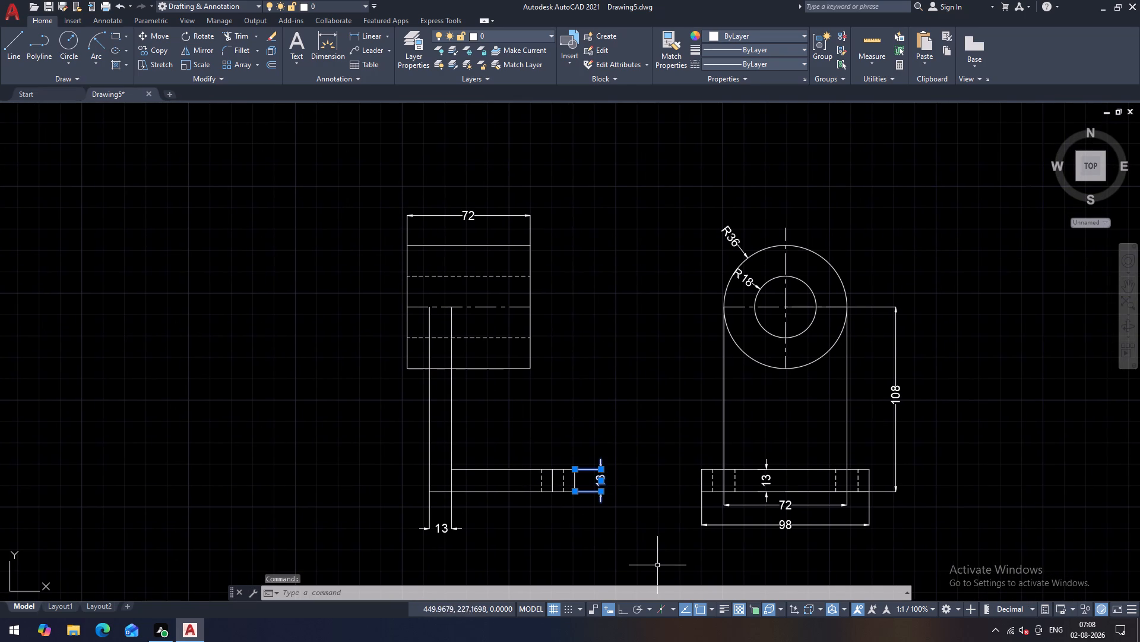
key(Delete)
Erase the entire grid of trimmed construction lines above the side view.
middle_drag(604, 468, 601, 468)
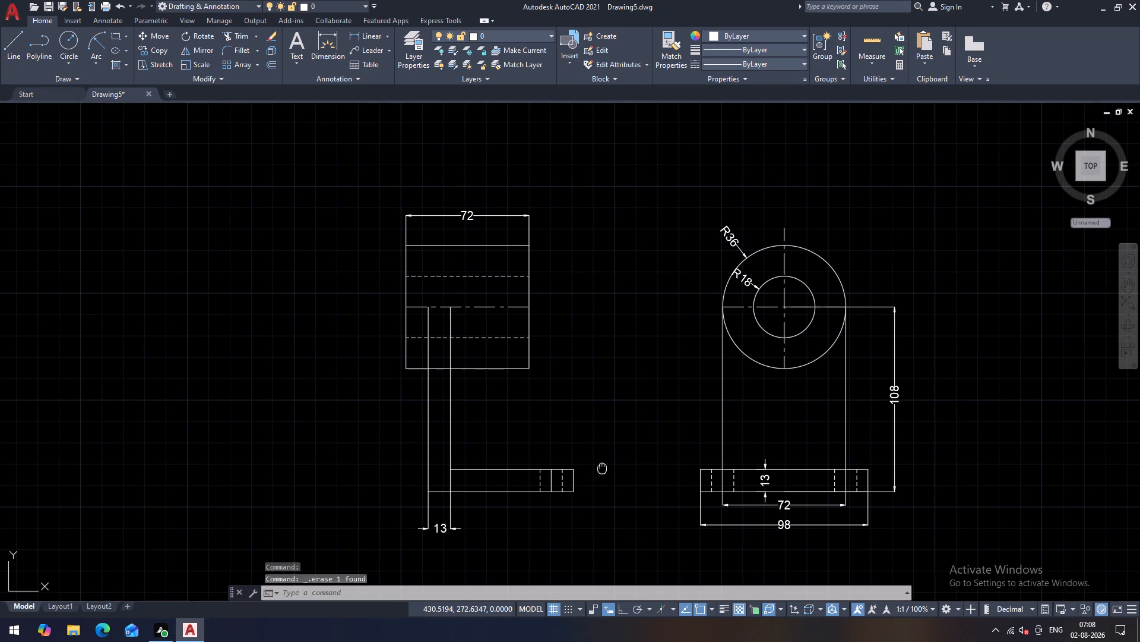
middle_drag(601, 468, 597, 468)
scroll(597, 464, up, 1)
scroll(597, 464, down, 3)
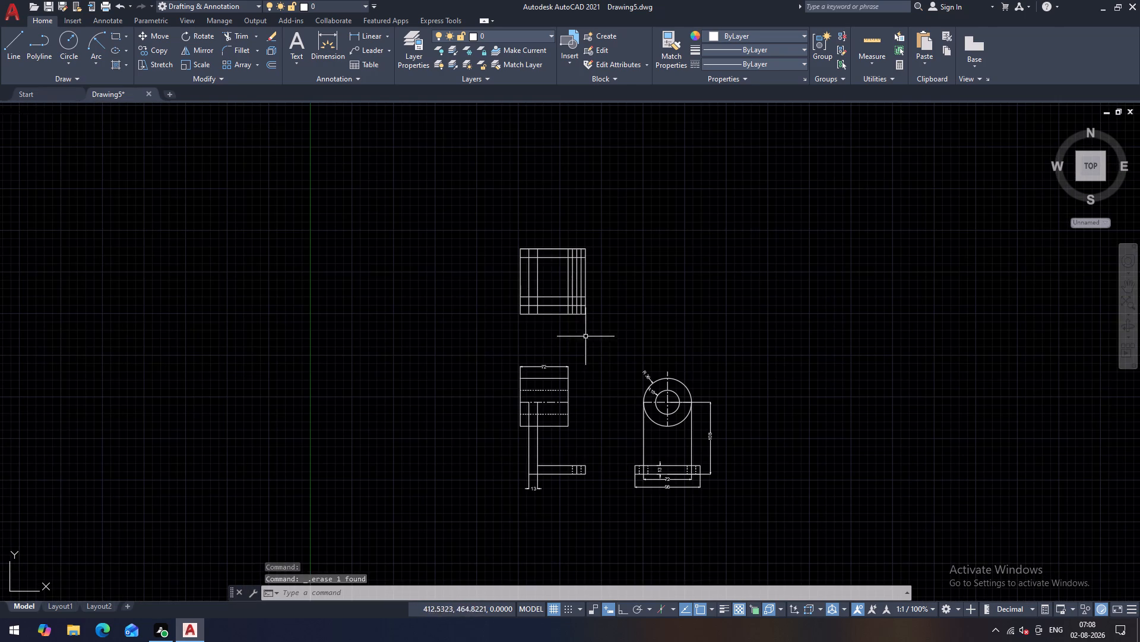
click(607, 336)
click(455, 218)
key(Delete)
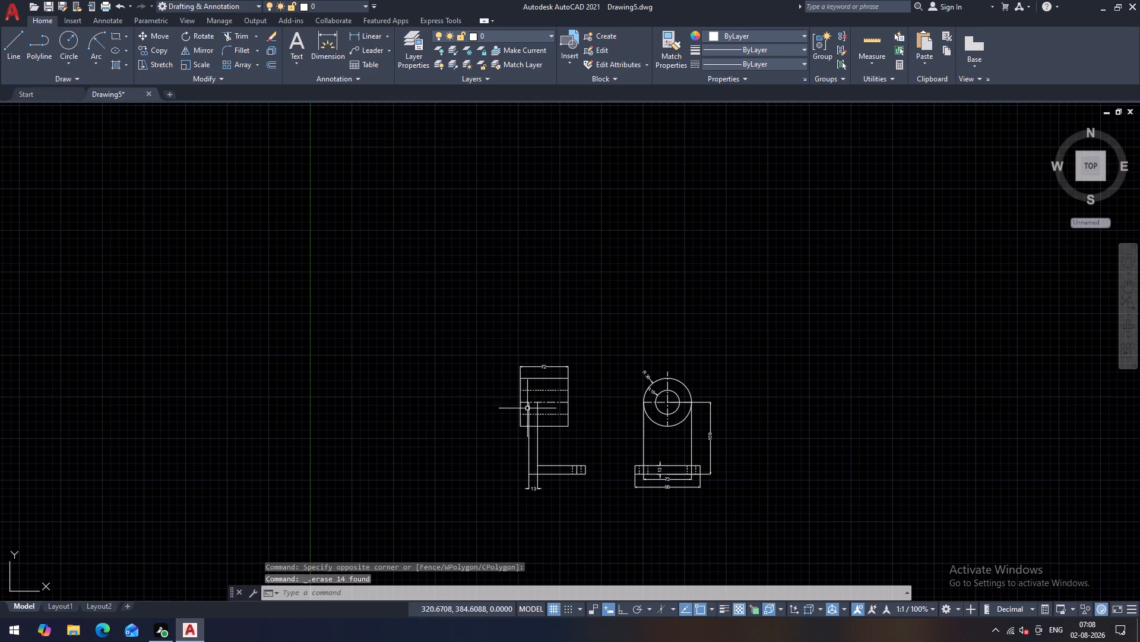
Offset the inner face line of the side view's upright by 85 toward the base's free end.
scroll(543, 458, up, 2)
middle_drag(574, 447, 543, 422)
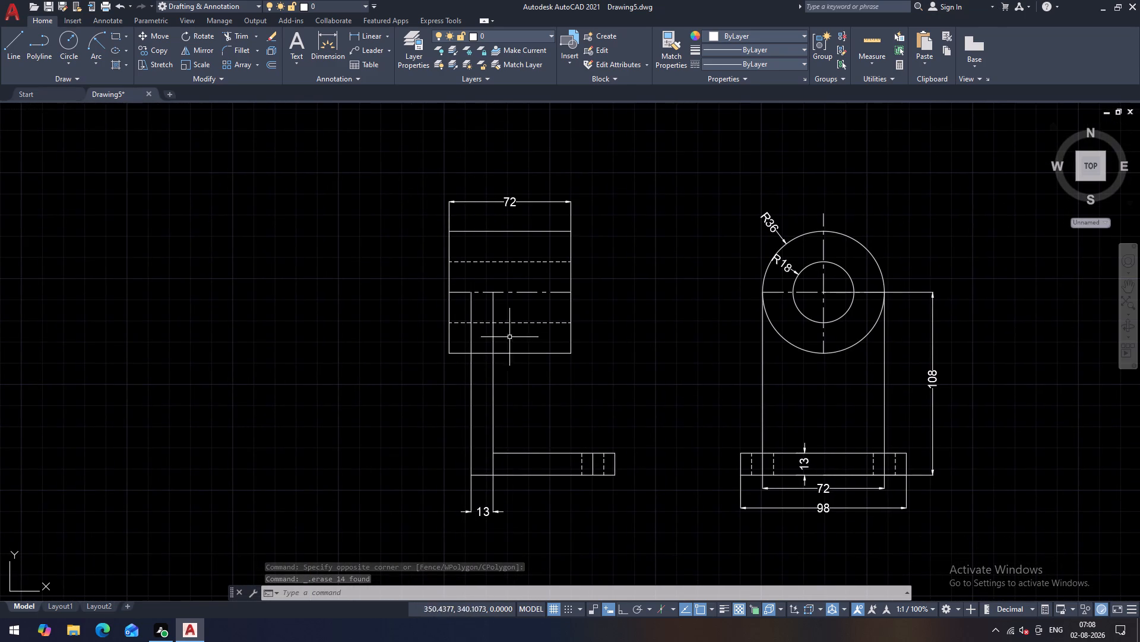
middle_drag(539, 388, 534, 377)
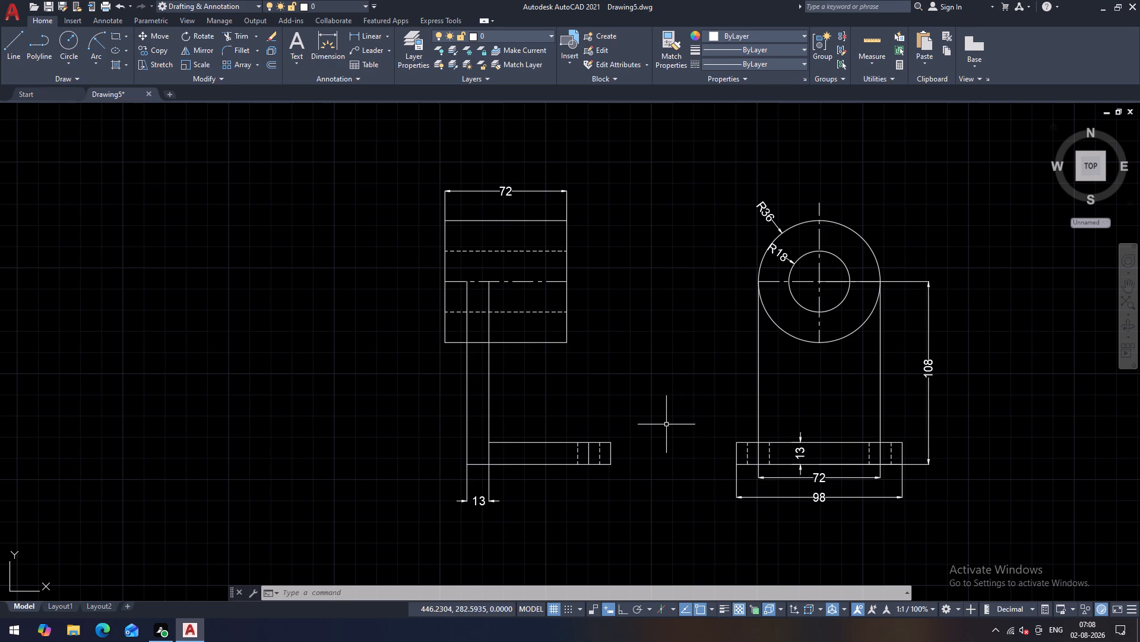
scroll(612, 455, up, 1)
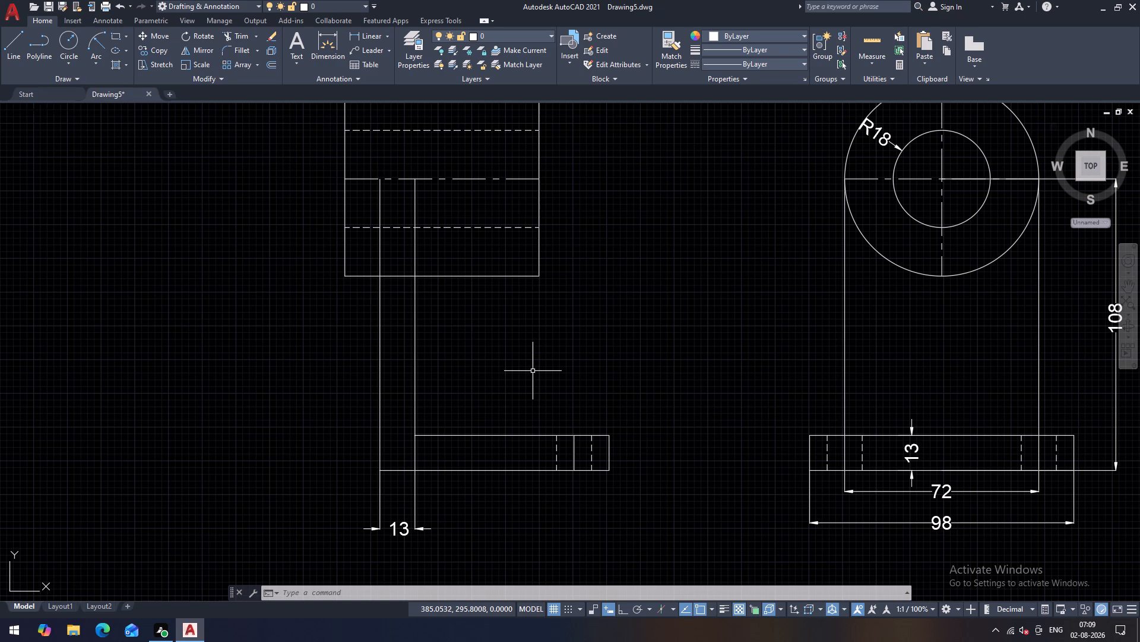
text(o)
key(space)
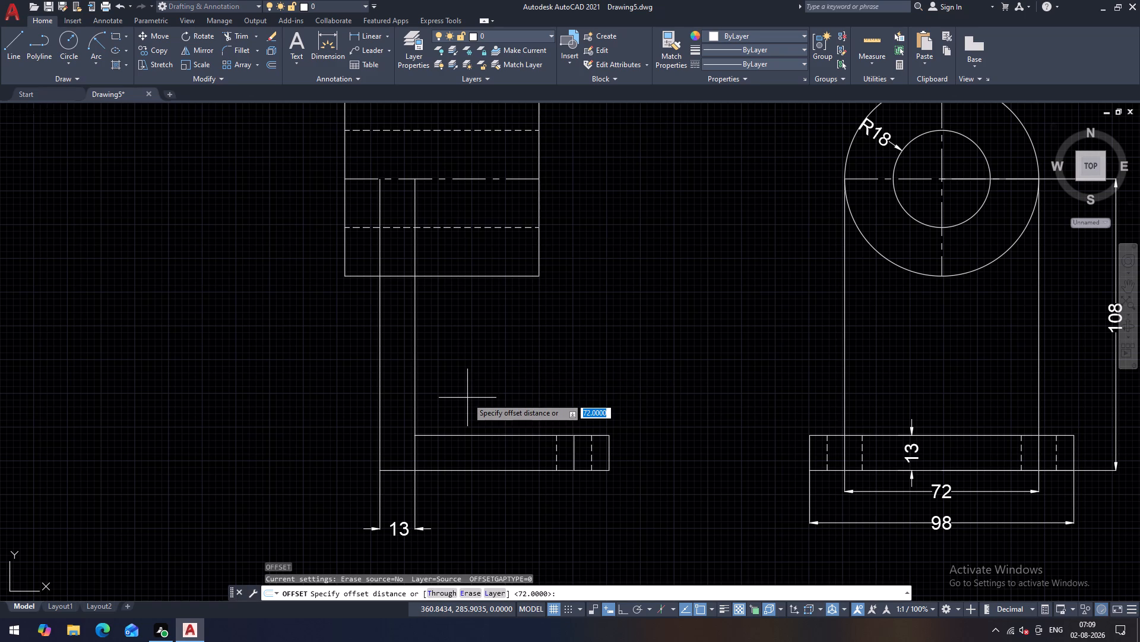
text(85)
key(Return)
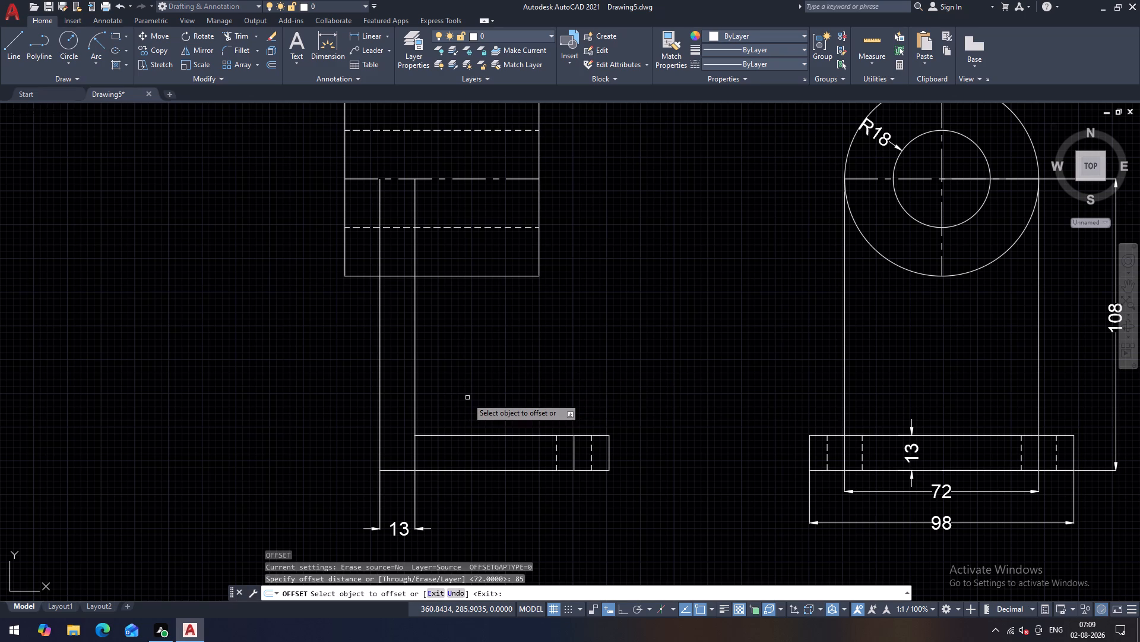
click(415, 373)
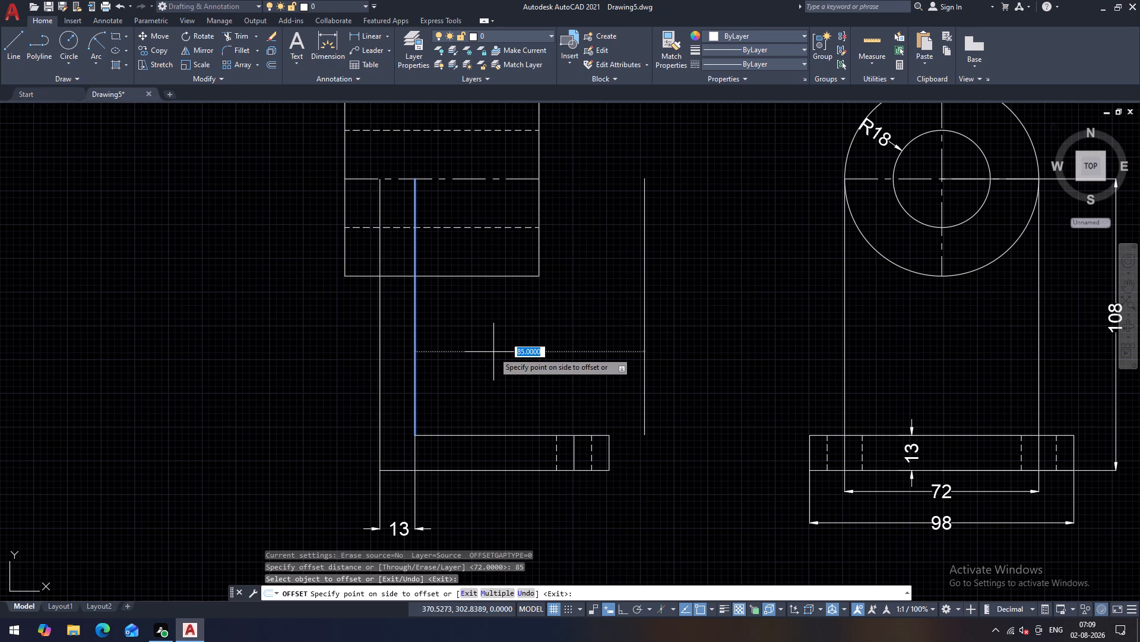
click(493, 352)
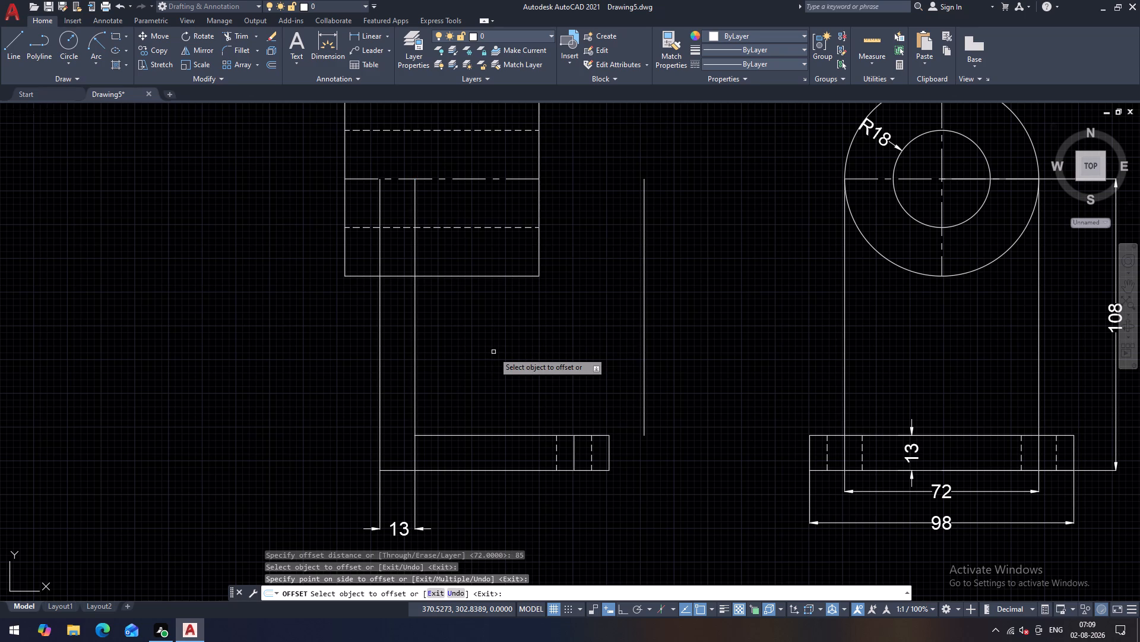
key(Escape)
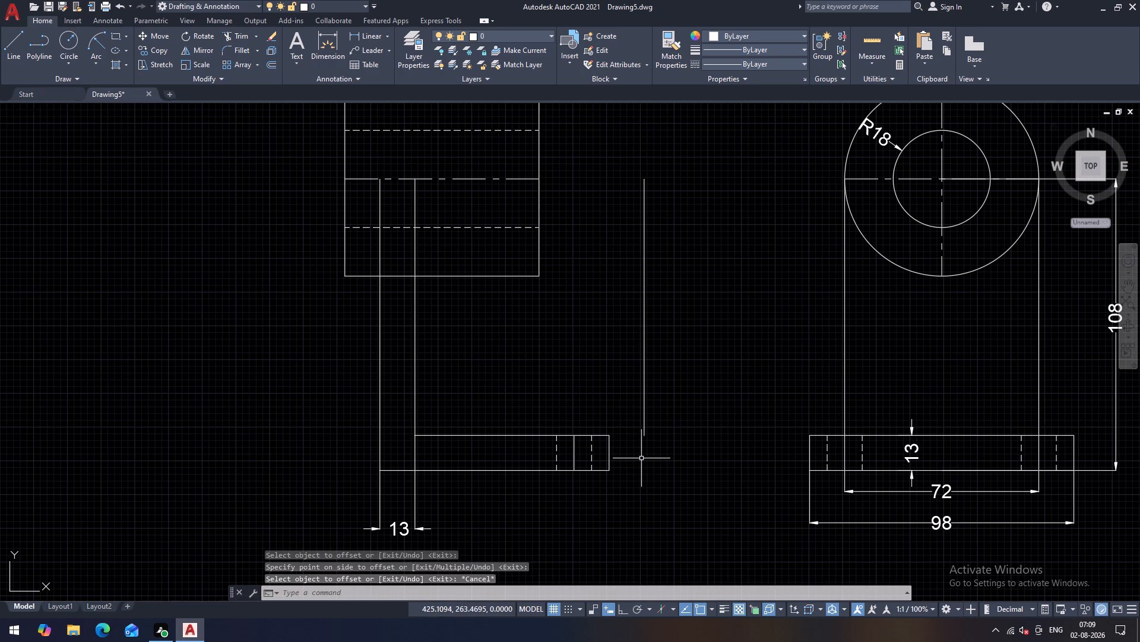
Erase the end line, the two dashed hole lines and the hole's centre line at the side view base's free end.
drag(635, 458, 560, 460)
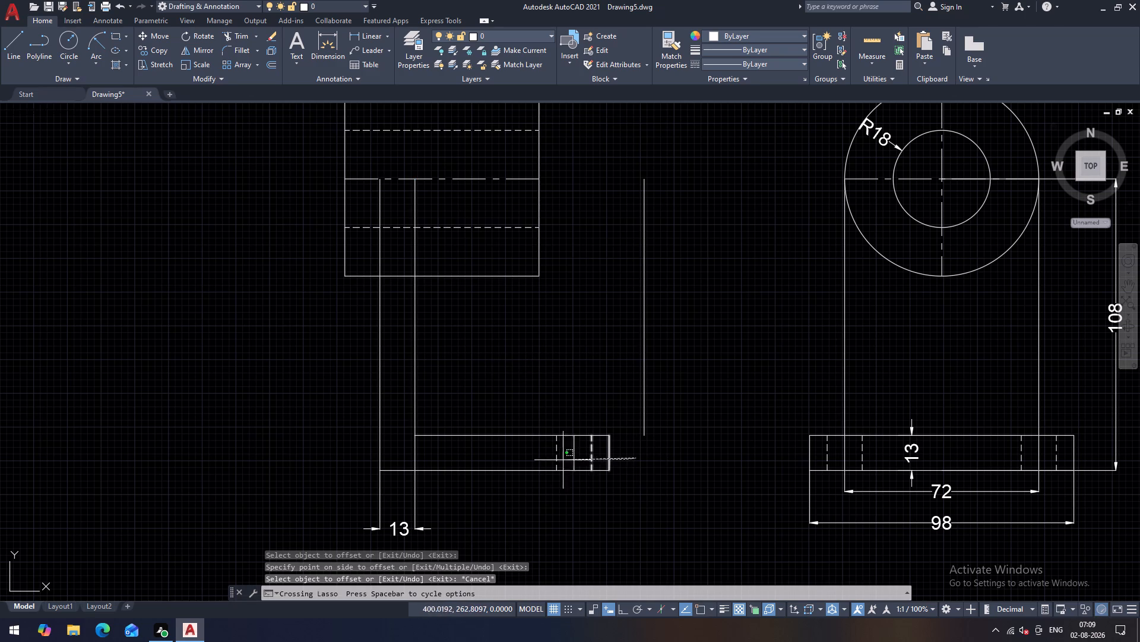
drag(560, 460, 531, 459)
key(Delete)
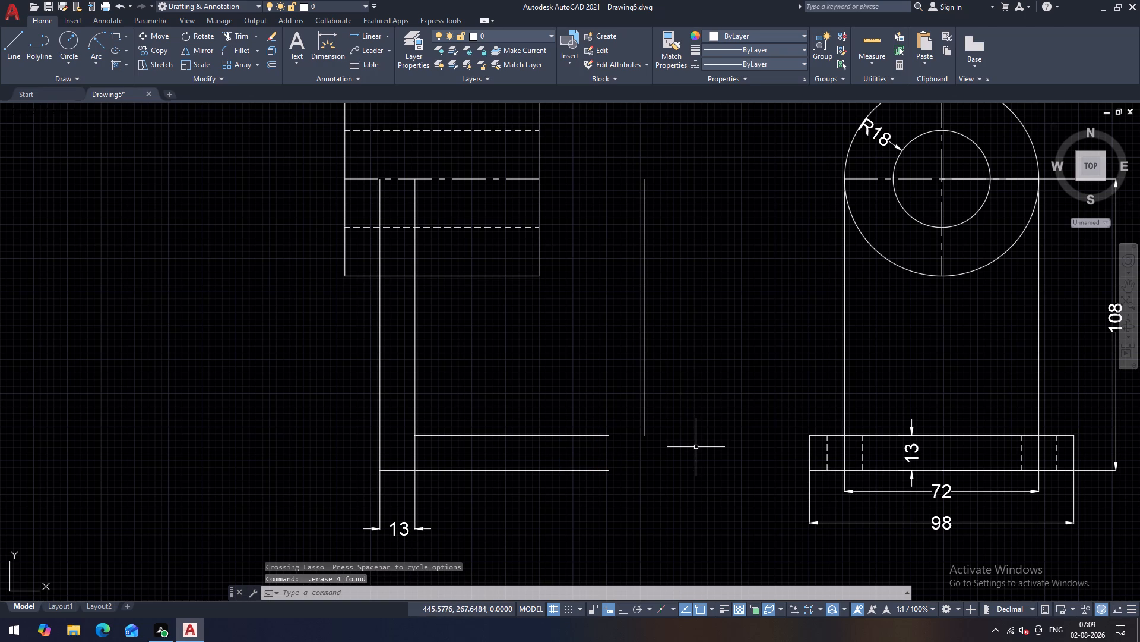
Extend the side view base's upper and lower edges to the offset line, and that line down to the lower edge.
key(e)
text(x)
key(space)
click(595, 437)
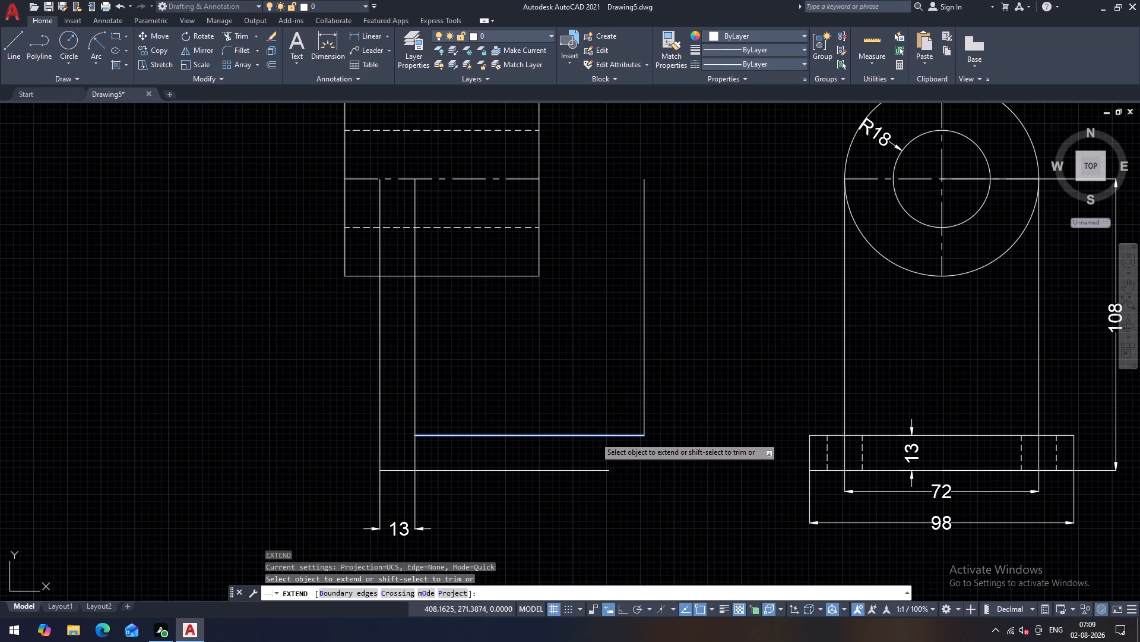
click(591, 470)
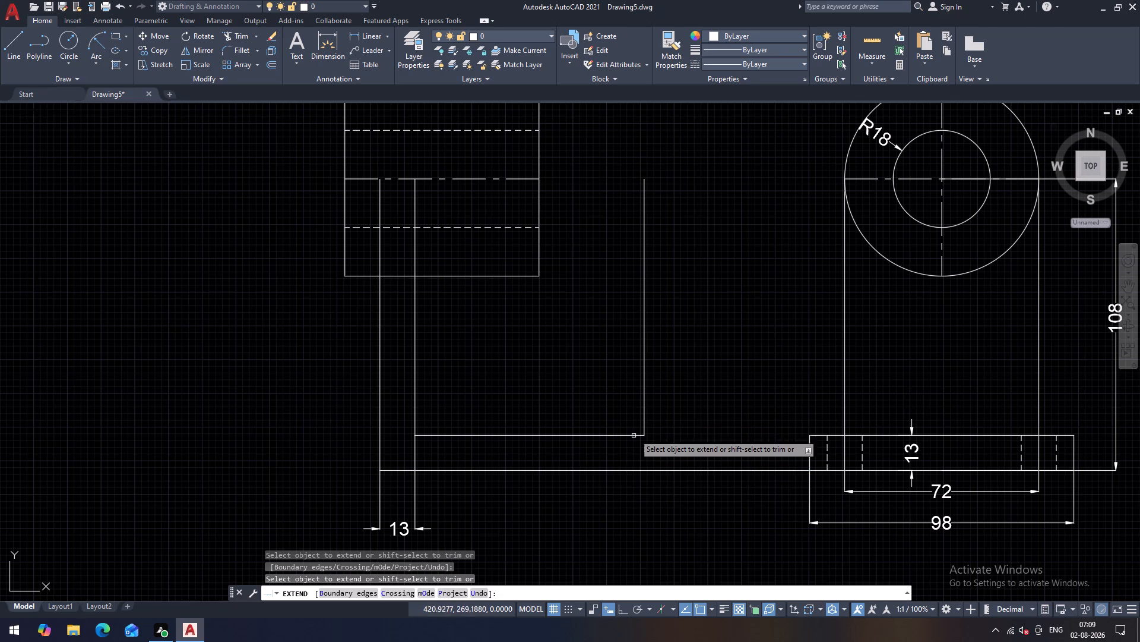
click(644, 411)
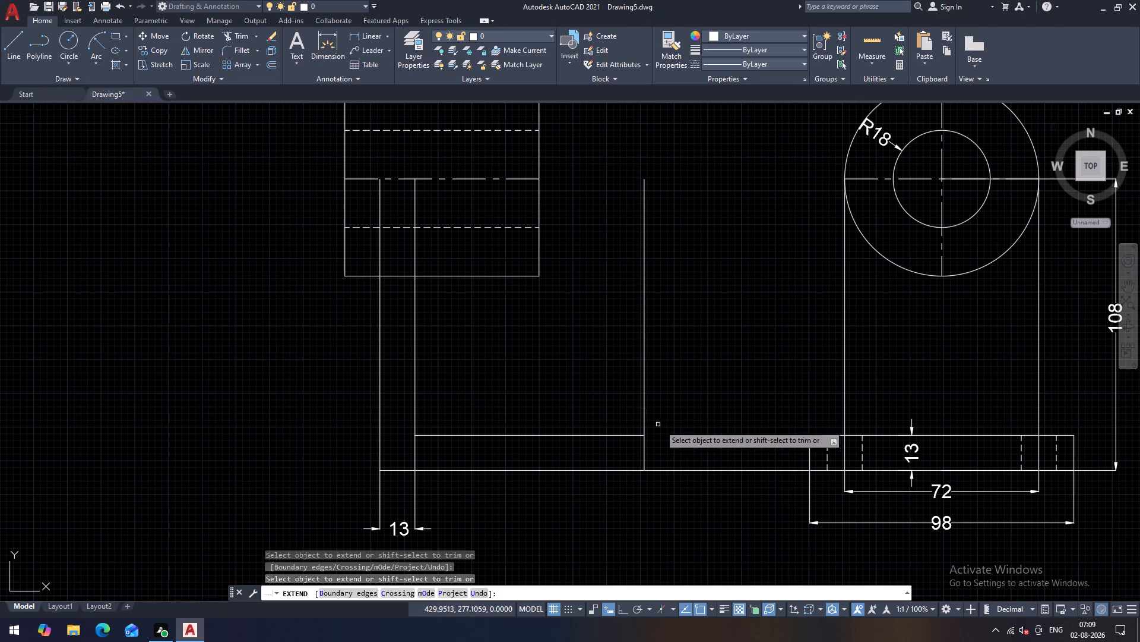
key(Escape)
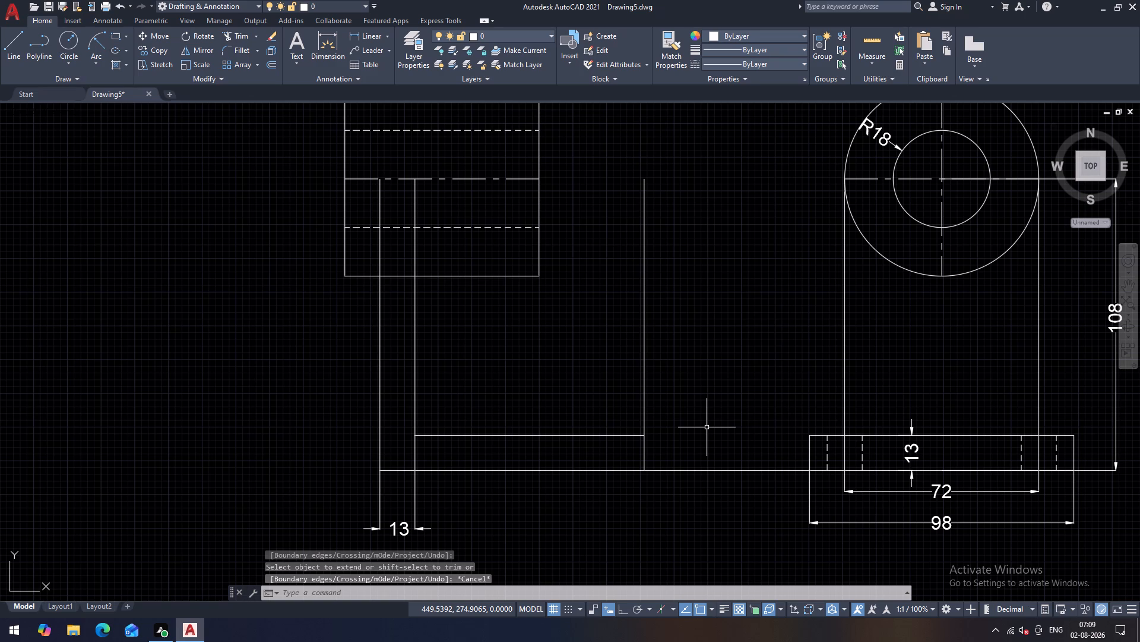
Trim the base's lower edge beyond the new end line, removing the part running toward the front view.
text(tr)
key(space)
key(space)
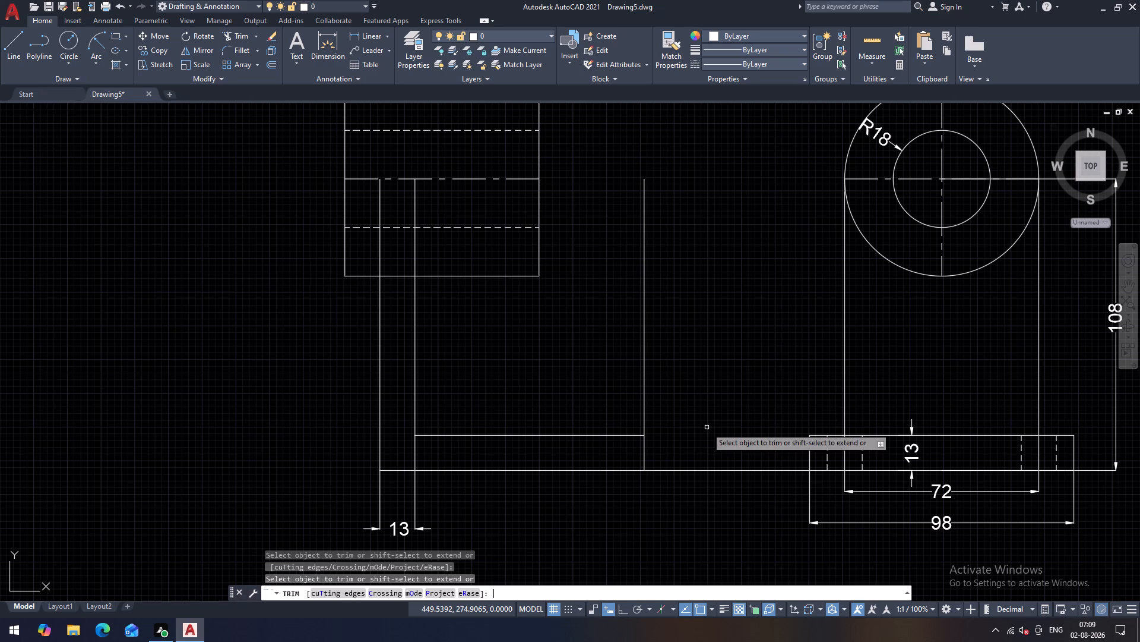
drag(707, 427, 704, 554)
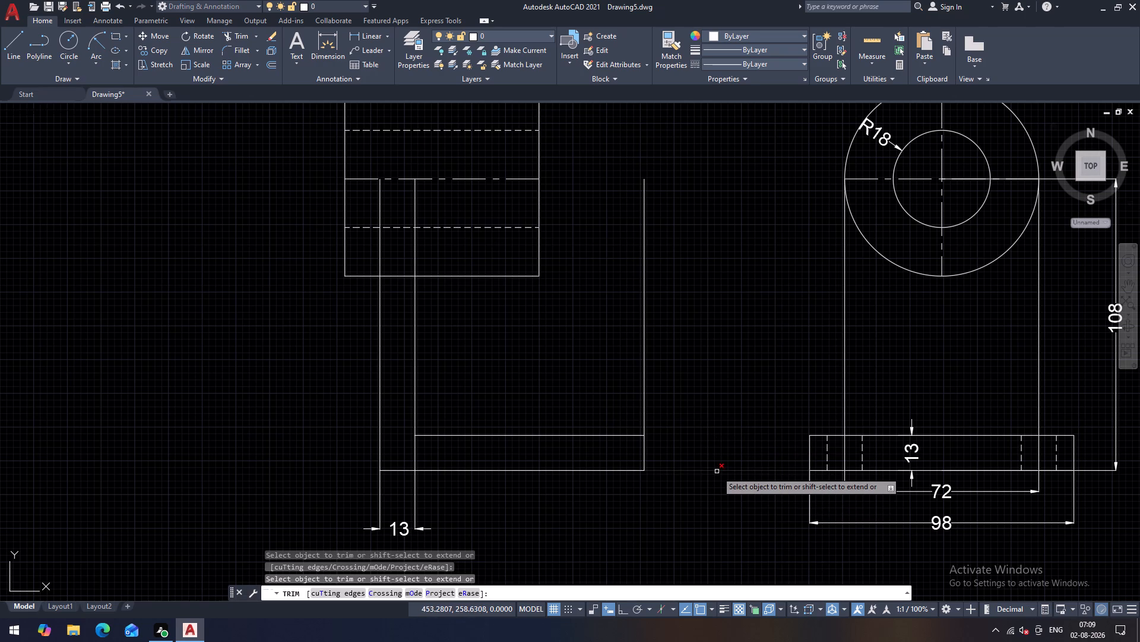
click(717, 471)
key(Escape)
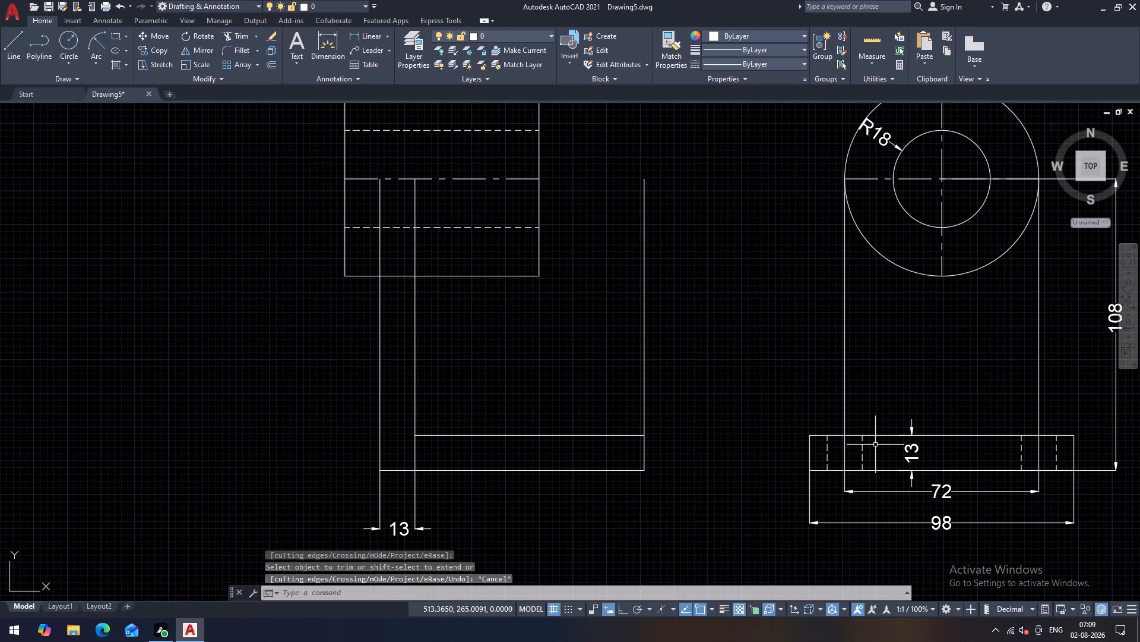
Offset the end line of the side view's base by 13 toward the upright to locate the hole's centre line.
middle_drag(745, 391, 746, 404)
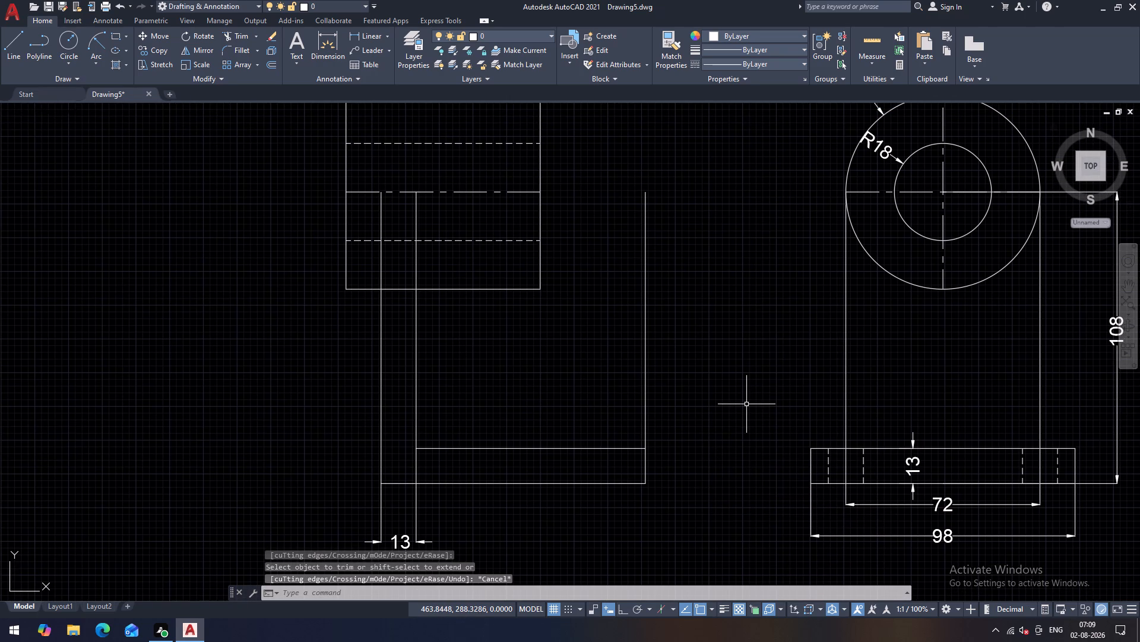
text(o)
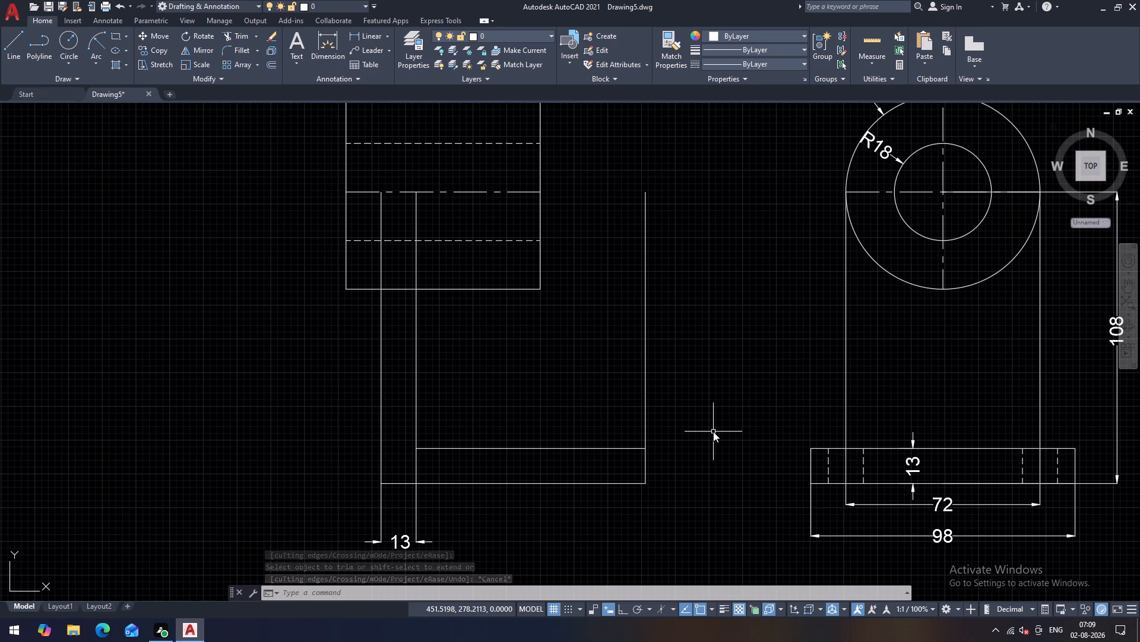
key(space)
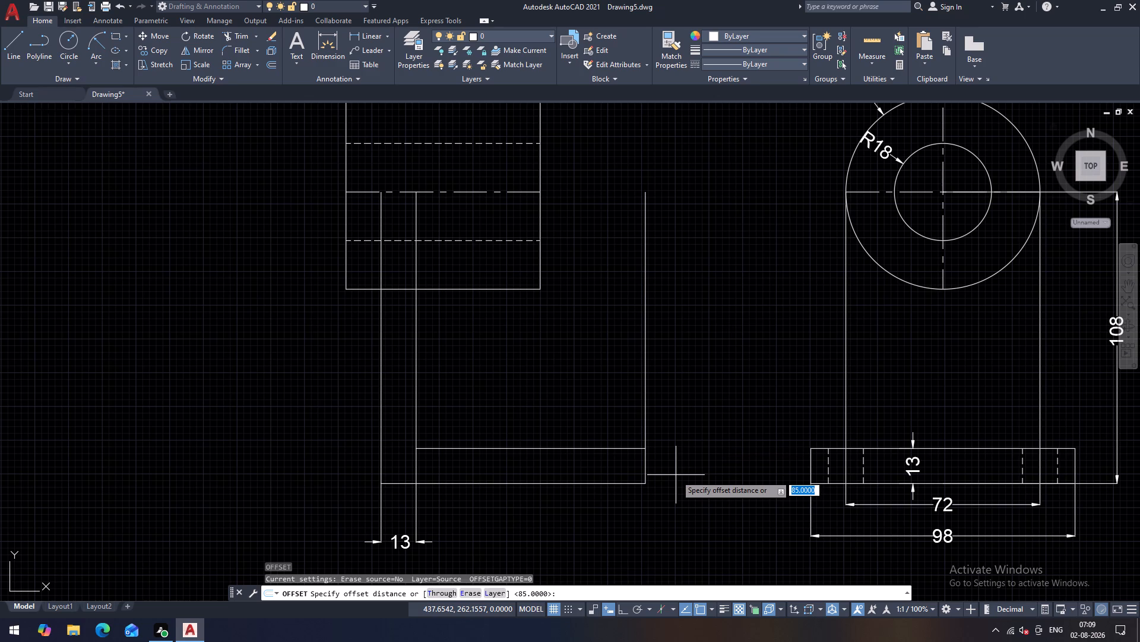
text(13)
key(Return)
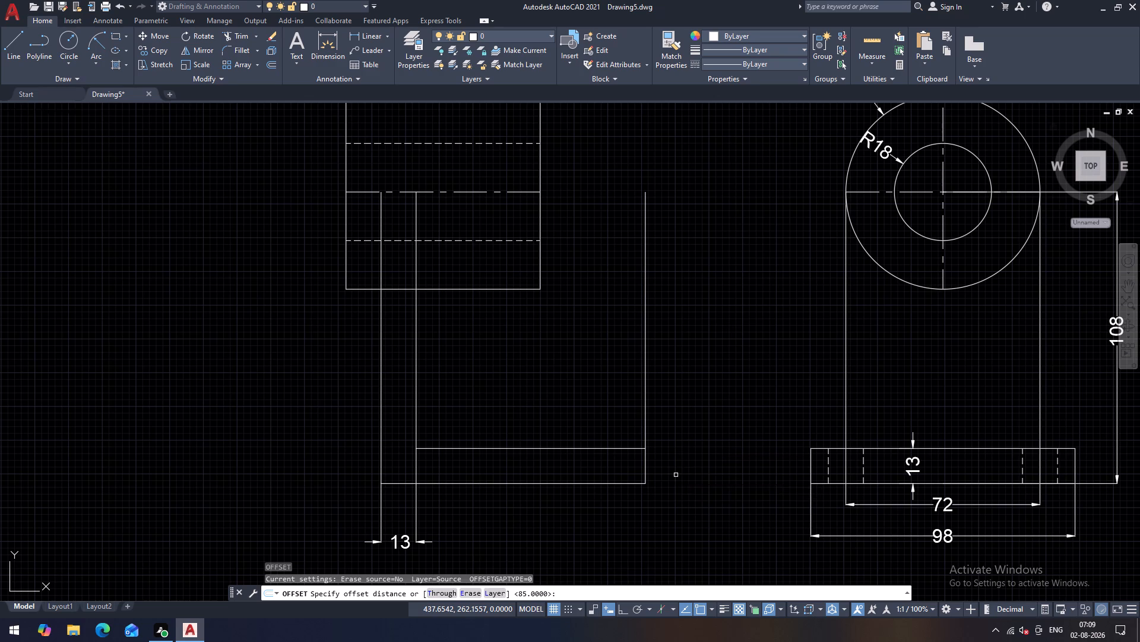
click(644, 380)
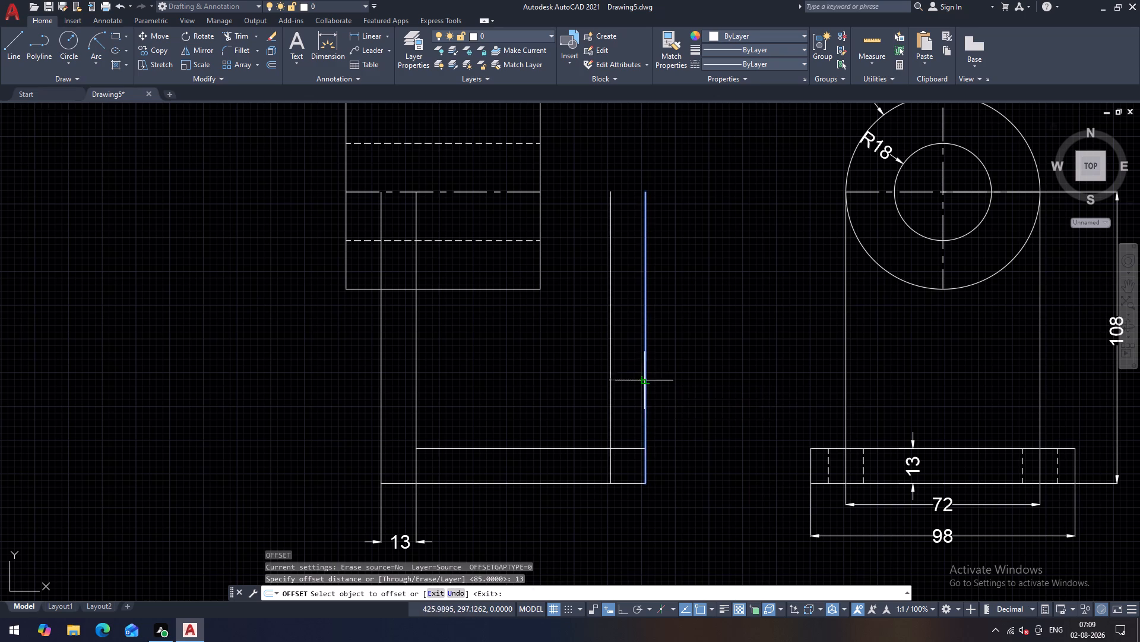
click(625, 390)
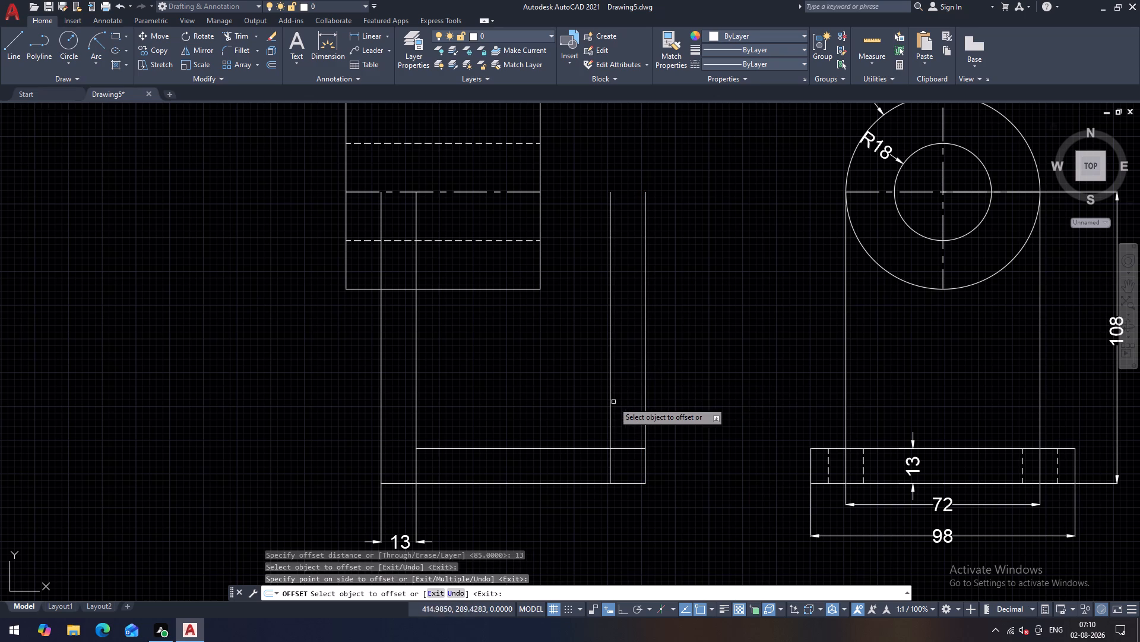
Offset the hole's centre line by 6.5 to each side to form the hole edges in the side view's base.
click(610, 404)
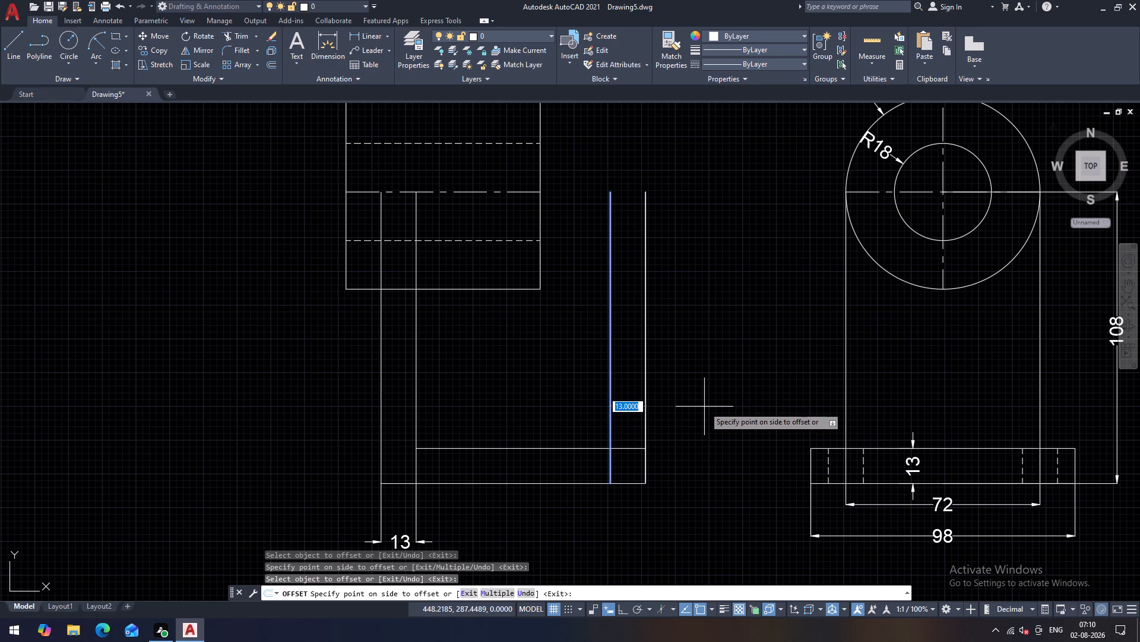
text(6.5)
key(Return)
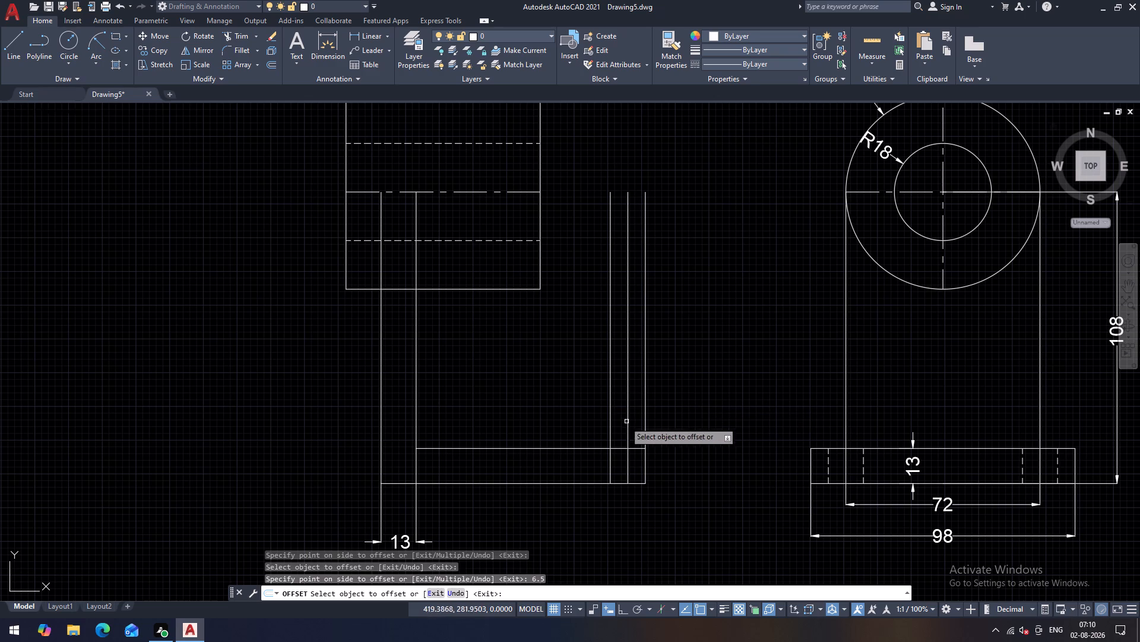
click(610, 414)
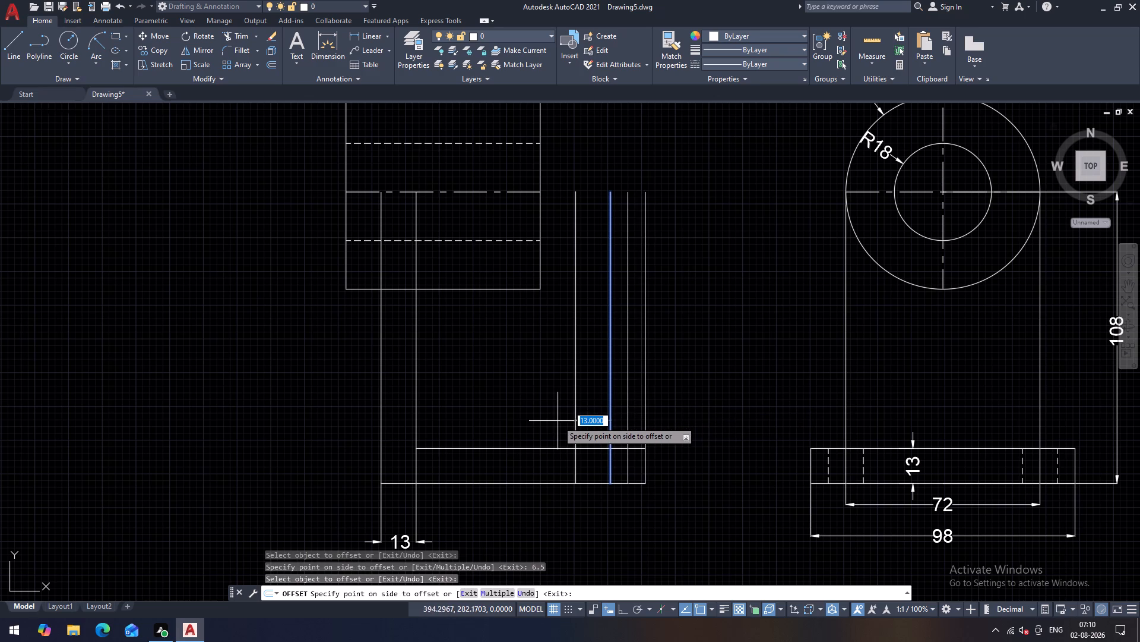
text(6.5)
key(Return)
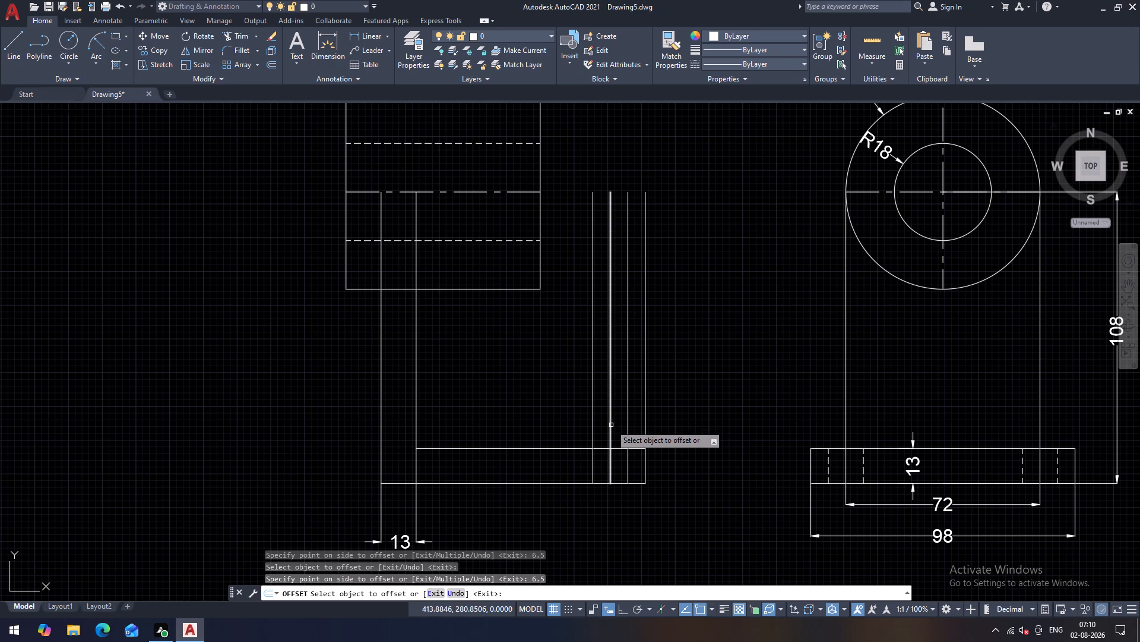
Offset the hole's centre line by 13 toward the upright in the side view.
click(611, 425)
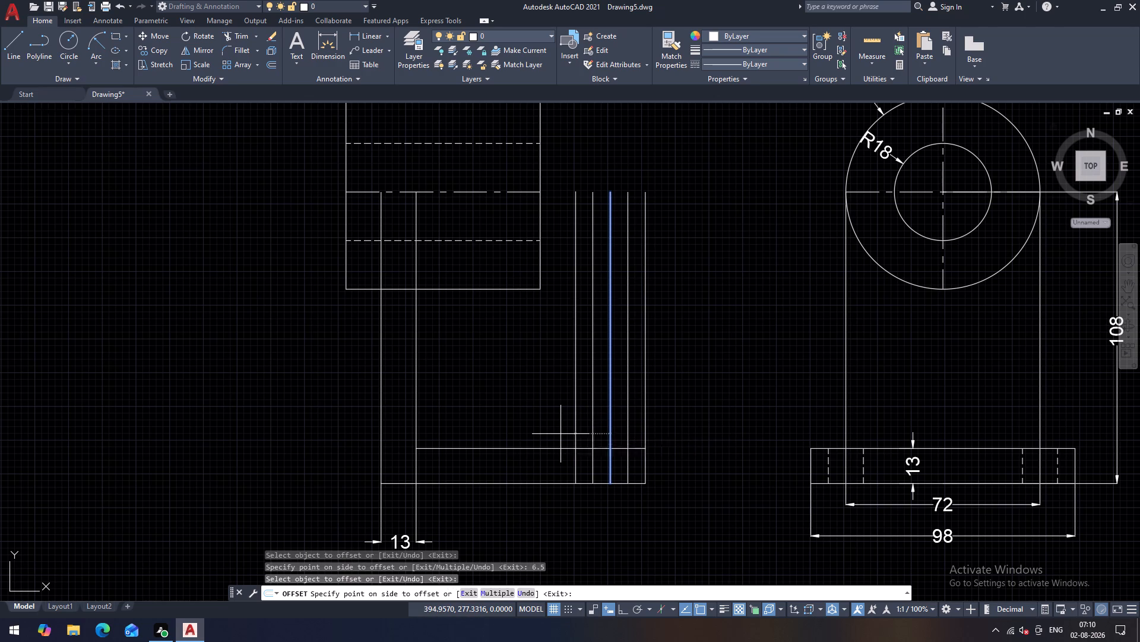
click(560, 434)
key(Escape)
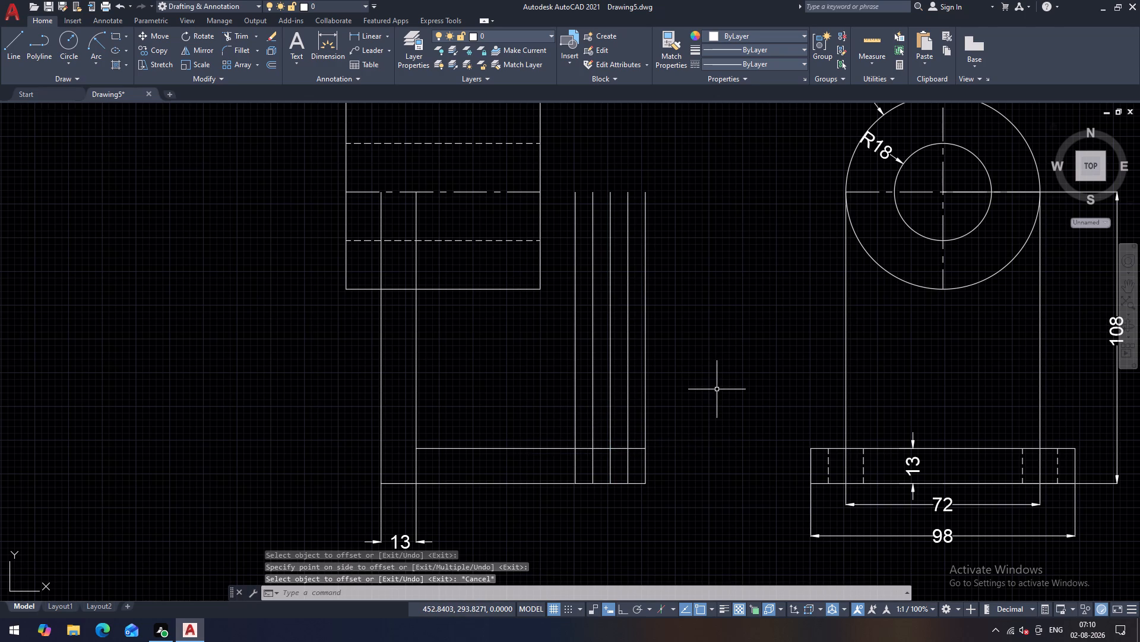
Trim the five vertical lines at the base's free end where they rise above the side view base's upper edge.
text(tr)
key(space)
key(space)
drag(717, 389, 544, 394)
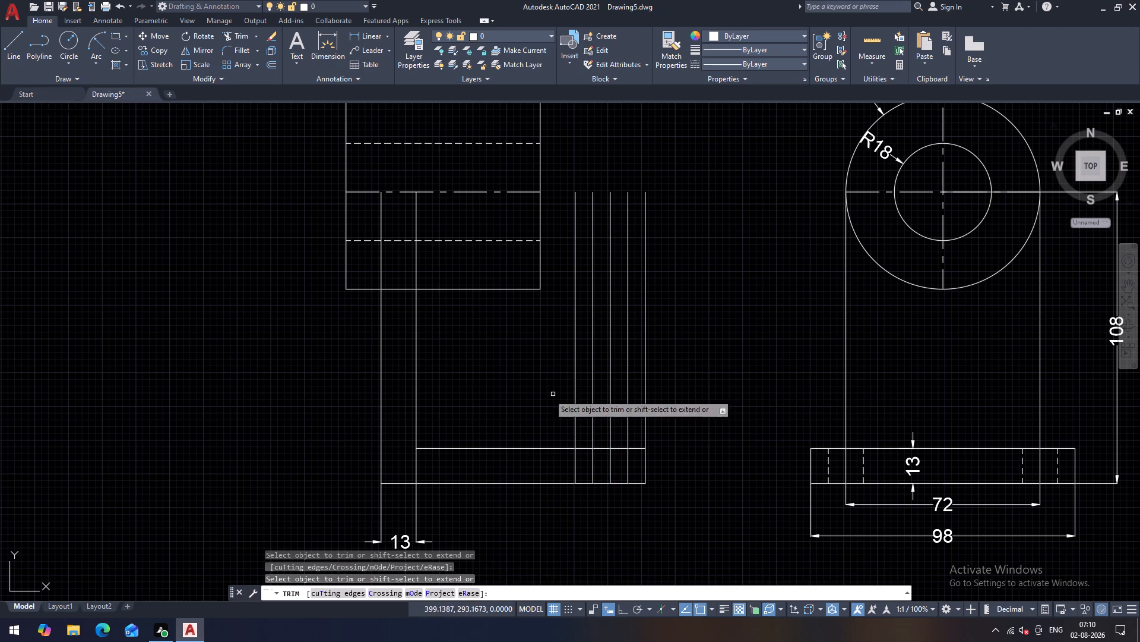
drag(544, 394, 501, 387)
drag(514, 387, 722, 391)
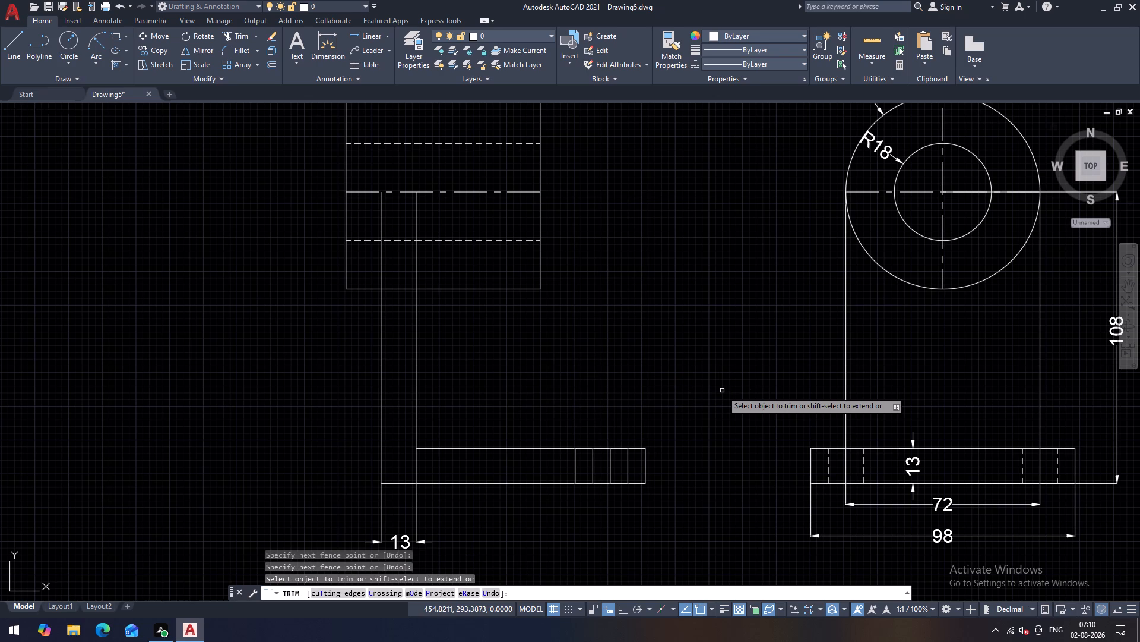
key(Escape)
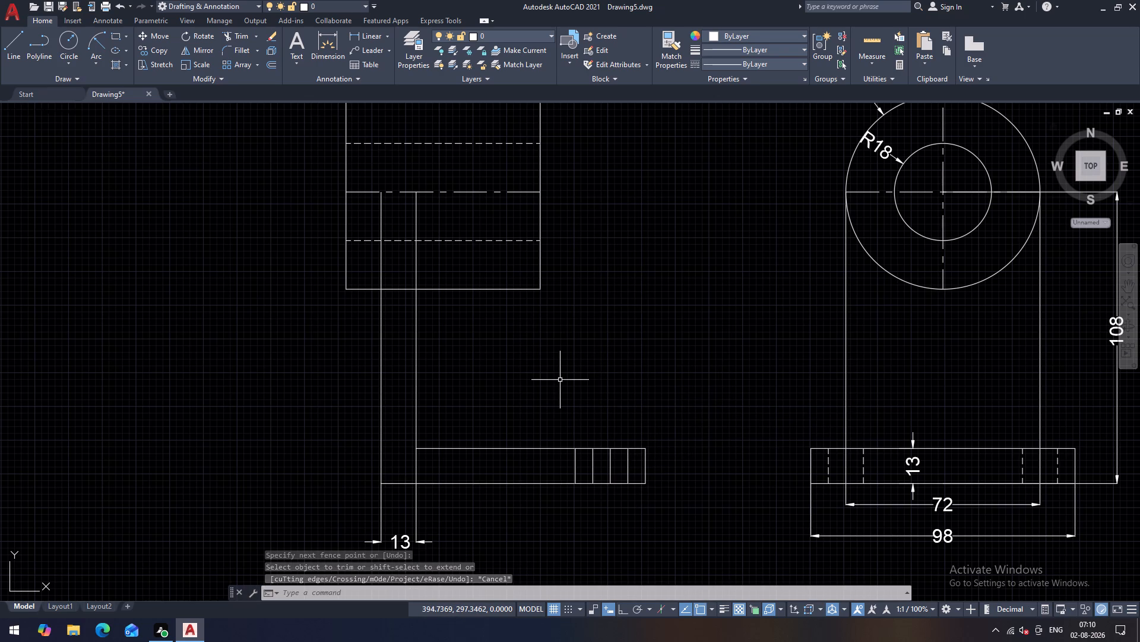
Match the middle line of the base hole to the properties of the side view cylinder's centre line.
text(ma)
key(space)
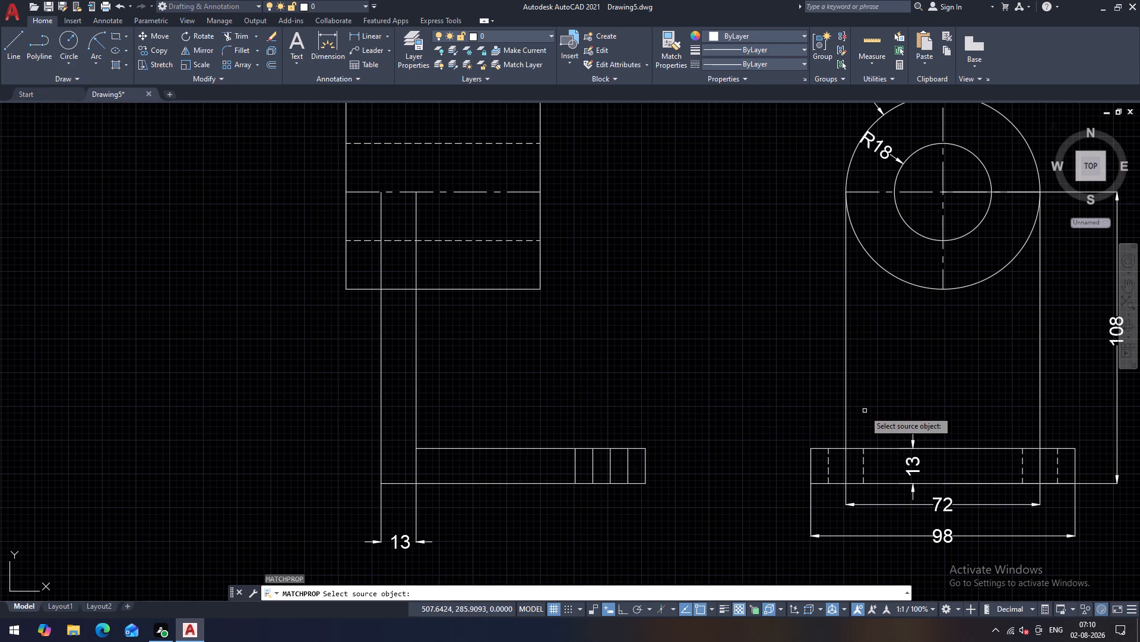
click(458, 192)
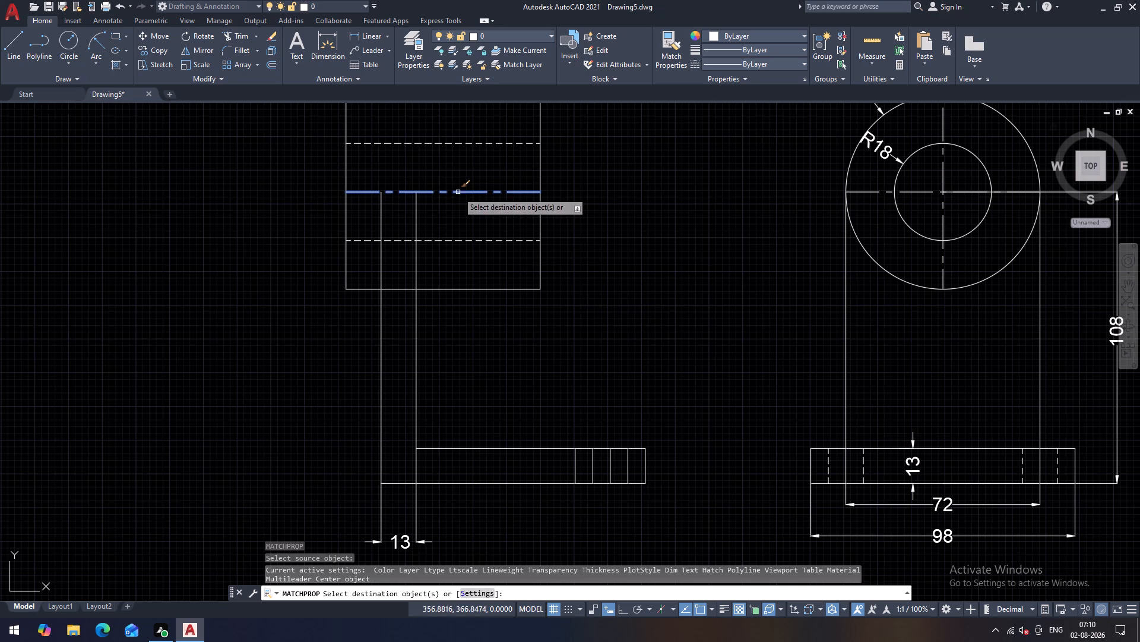
click(610, 463)
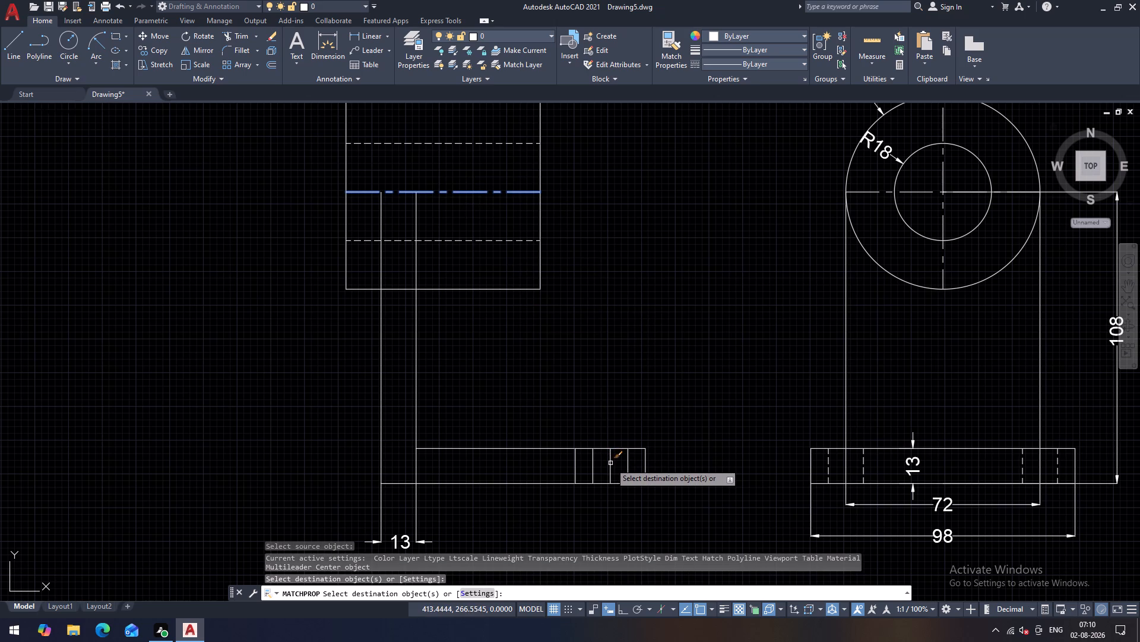
key(Escape)
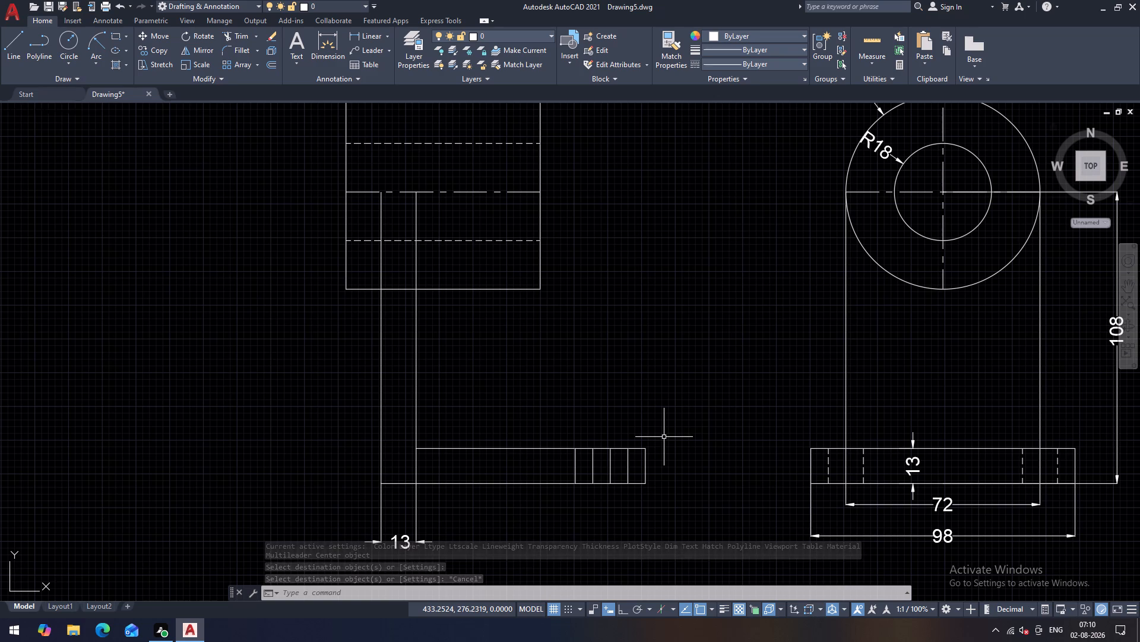
key(Escape)
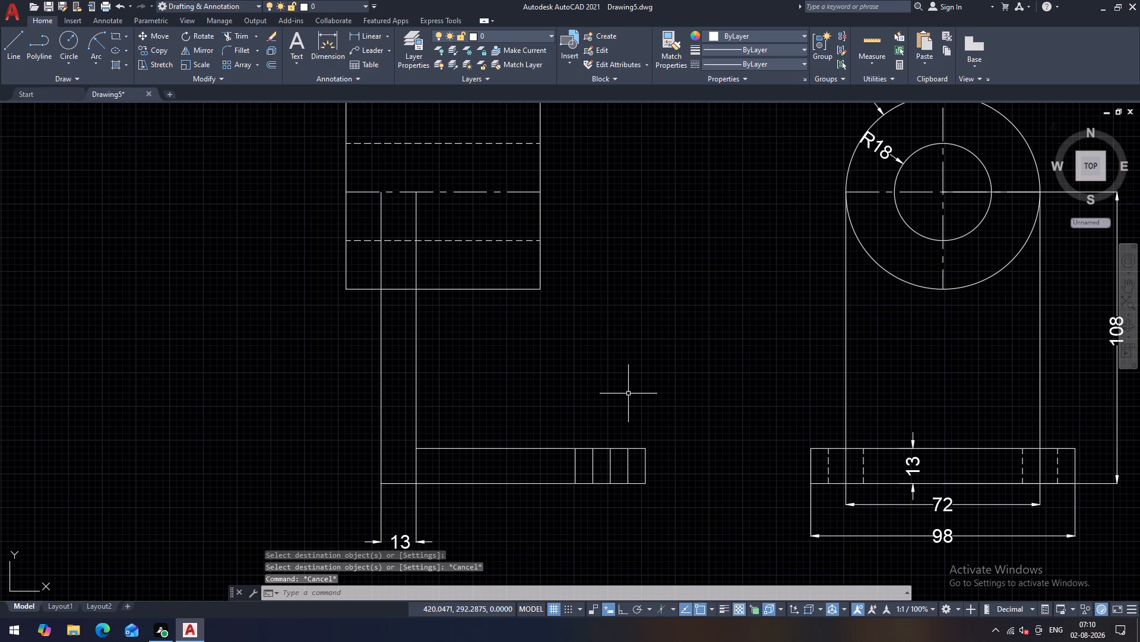
Match the two base hole edge lines to the cylinder's dashed hidden line in the side view.
text(ma)
key(space)
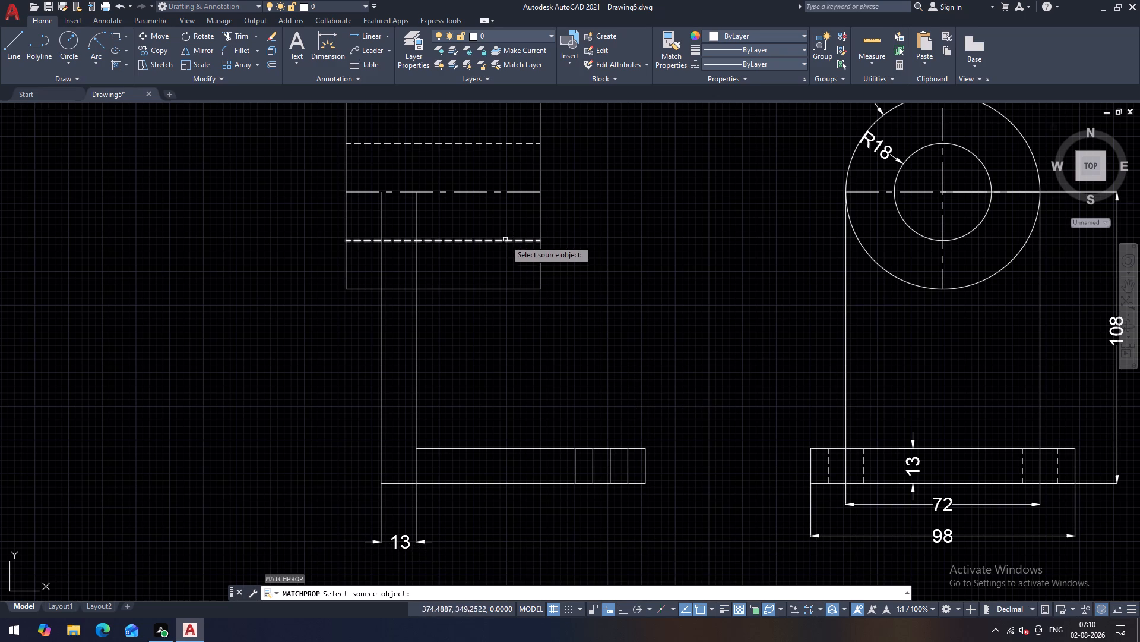
click(505, 240)
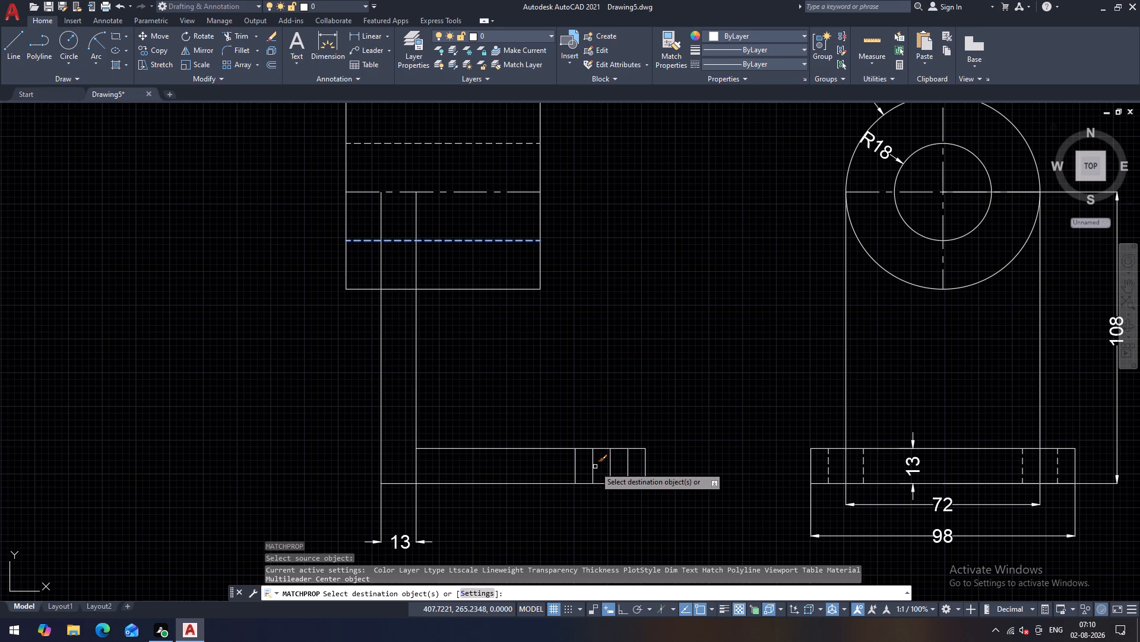
click(592, 468)
click(628, 470)
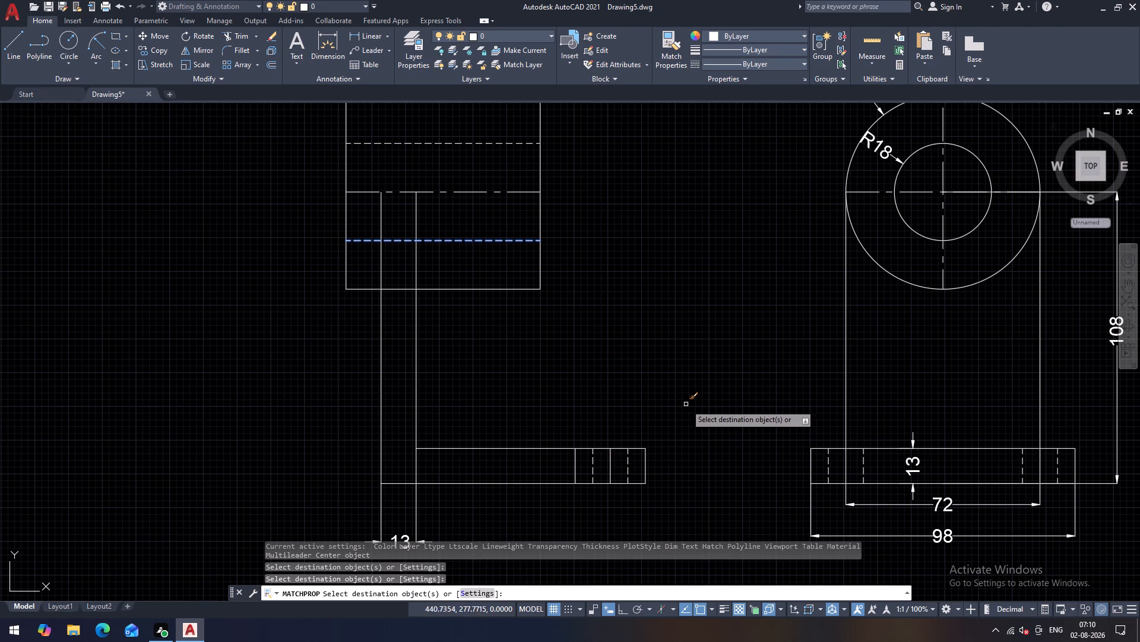
key(Escape)
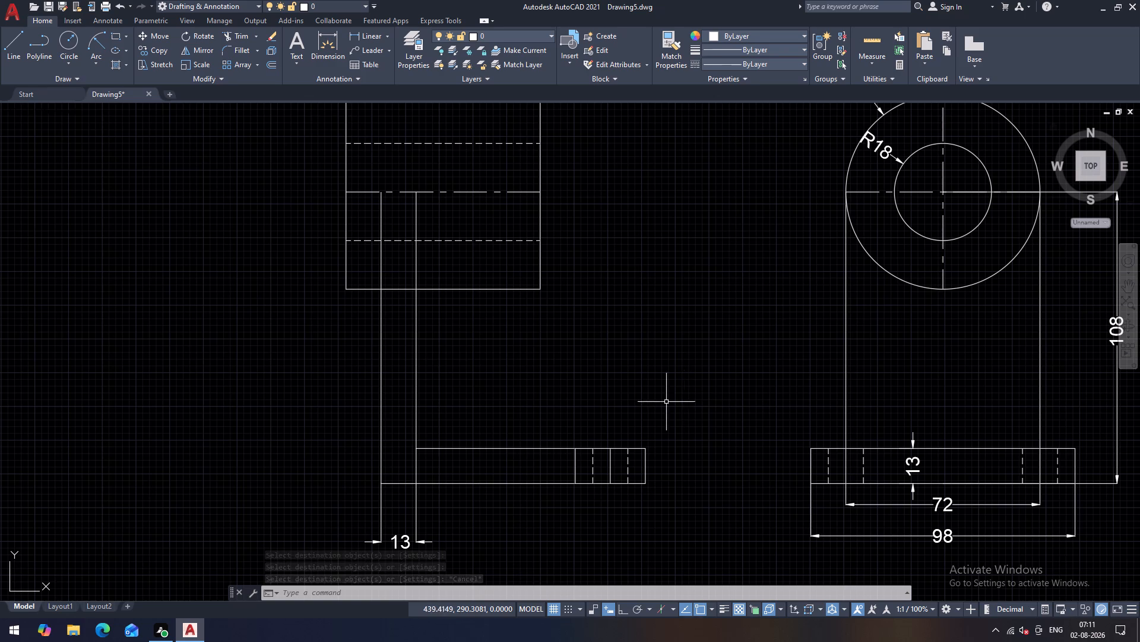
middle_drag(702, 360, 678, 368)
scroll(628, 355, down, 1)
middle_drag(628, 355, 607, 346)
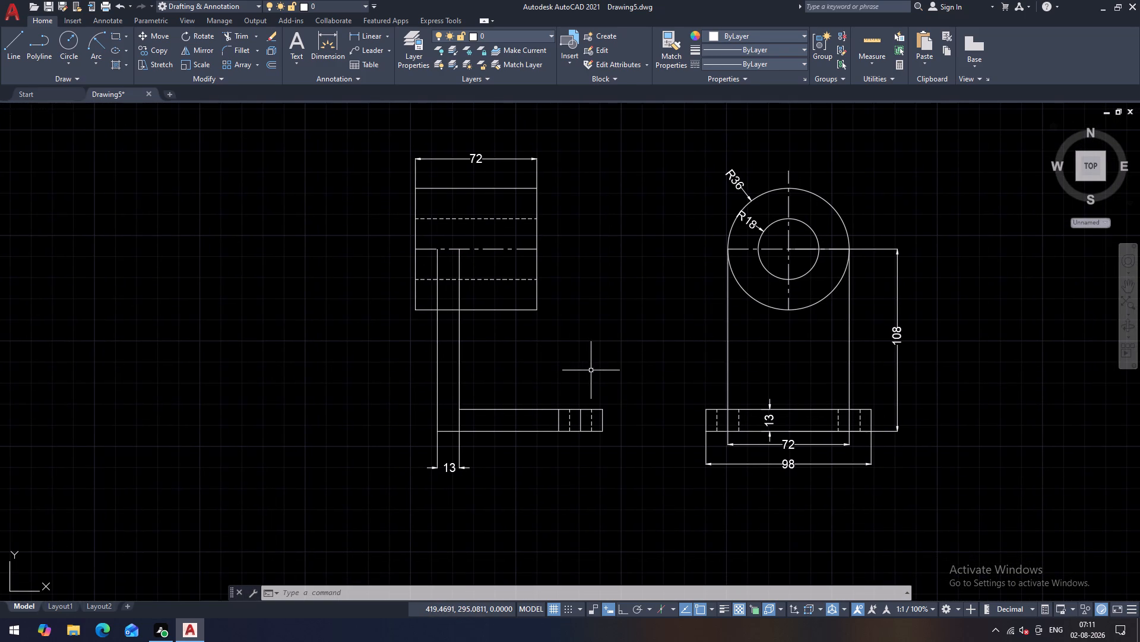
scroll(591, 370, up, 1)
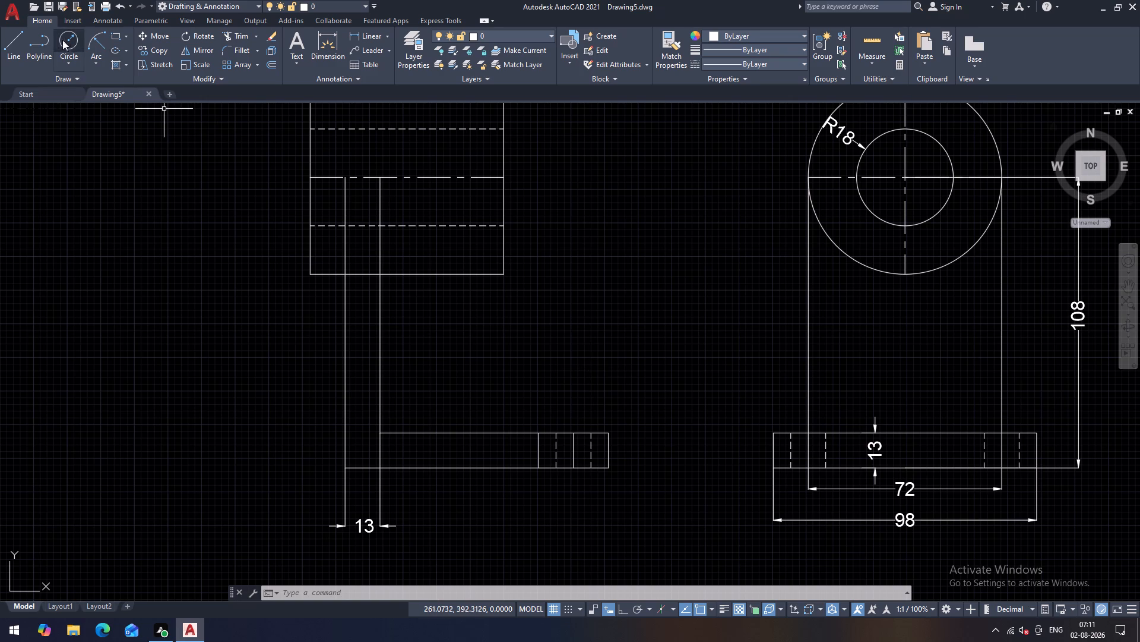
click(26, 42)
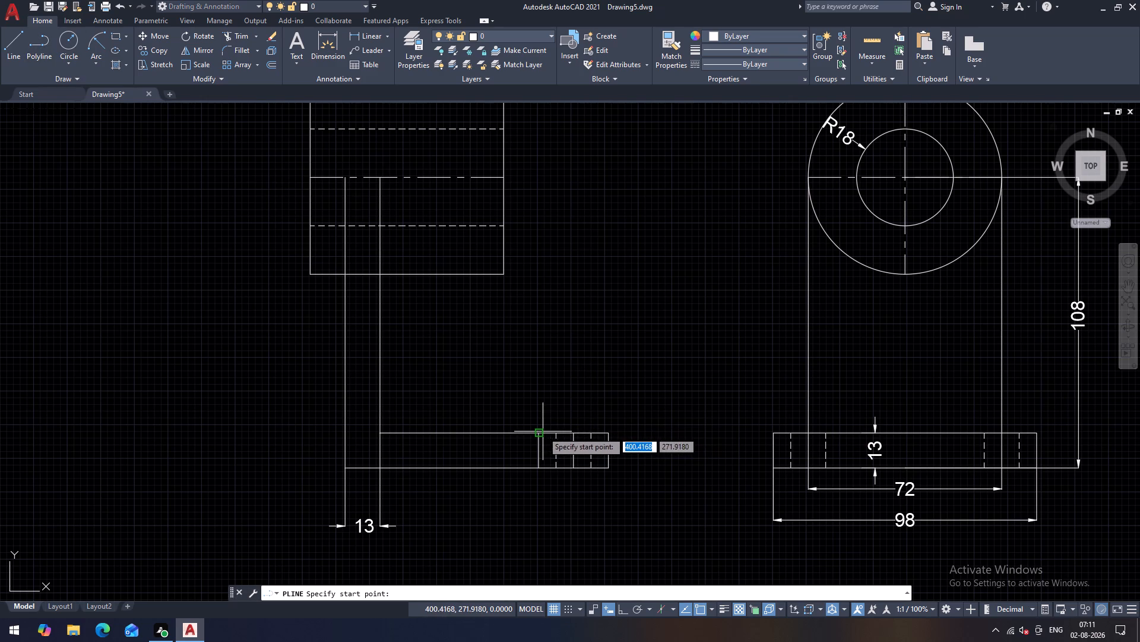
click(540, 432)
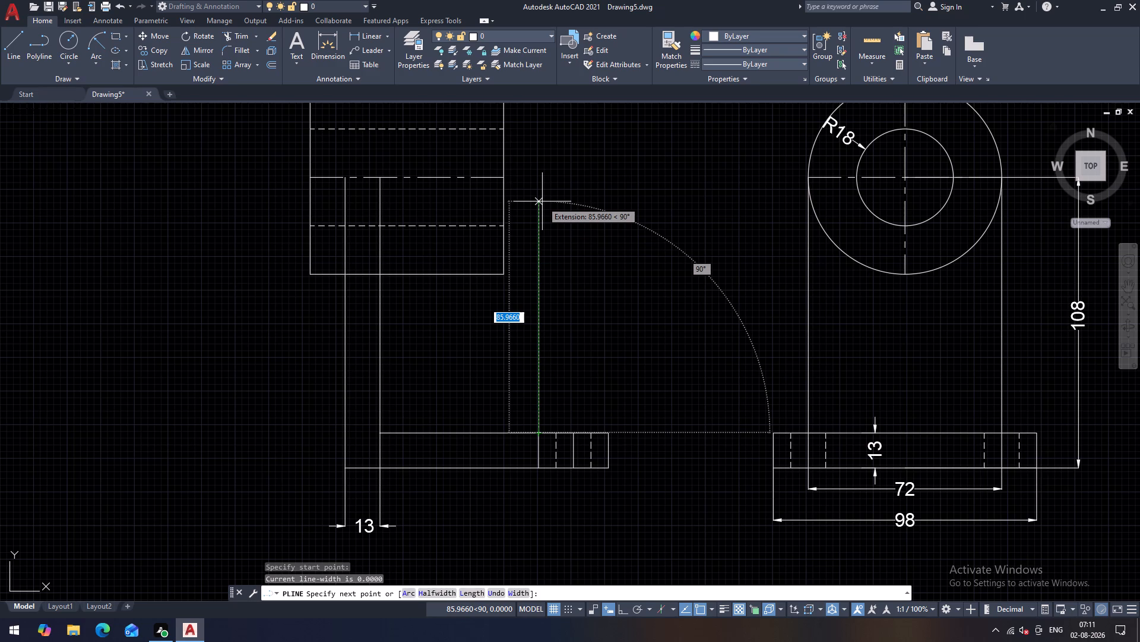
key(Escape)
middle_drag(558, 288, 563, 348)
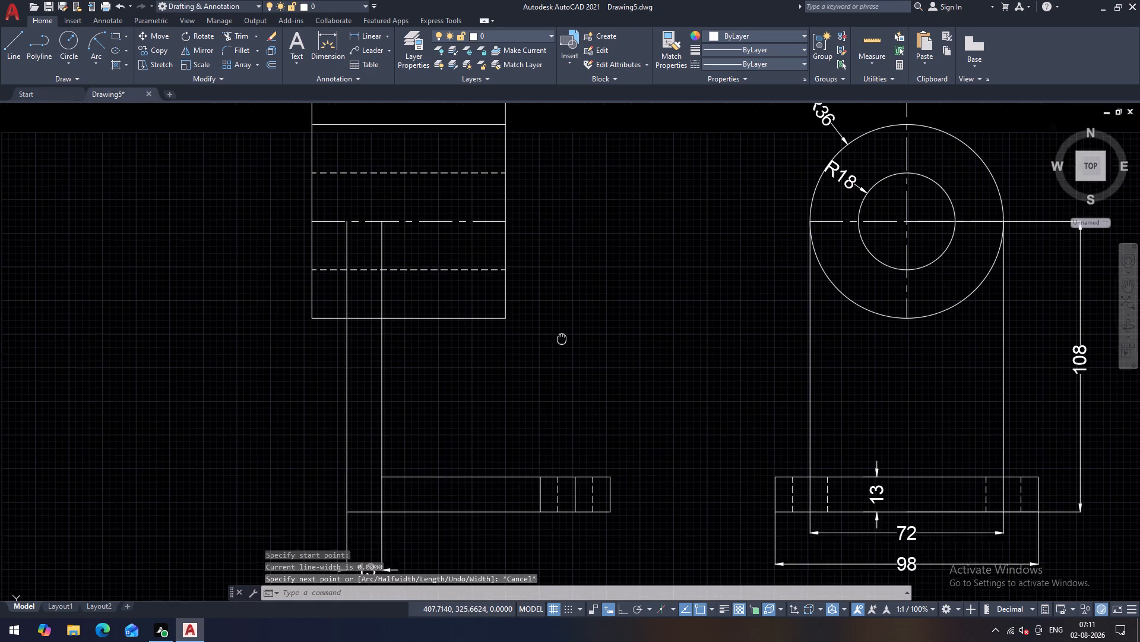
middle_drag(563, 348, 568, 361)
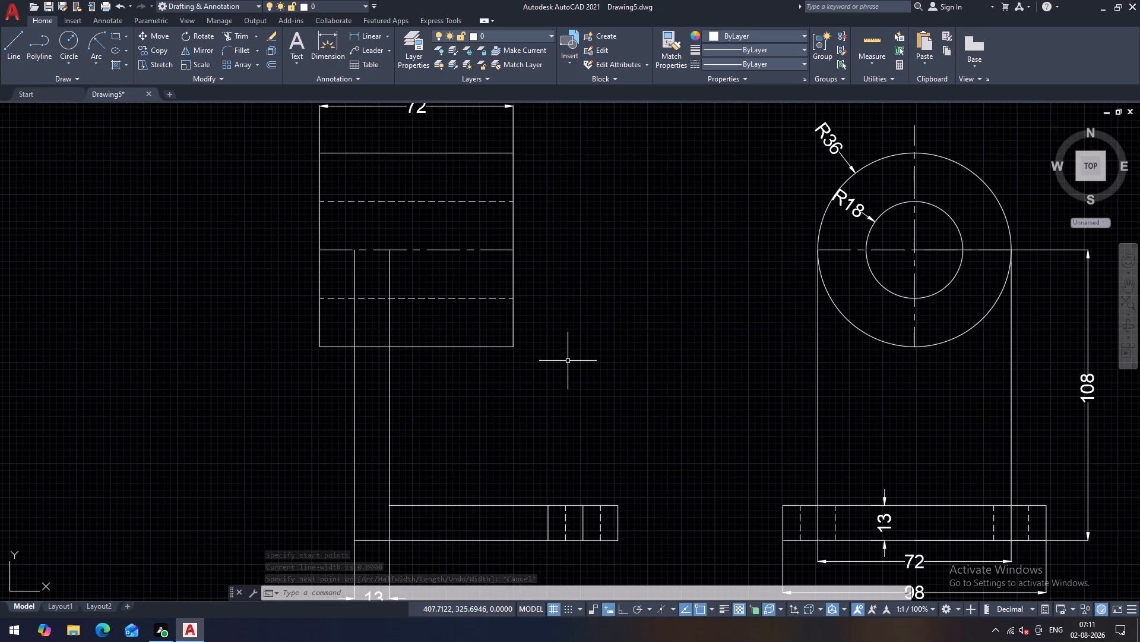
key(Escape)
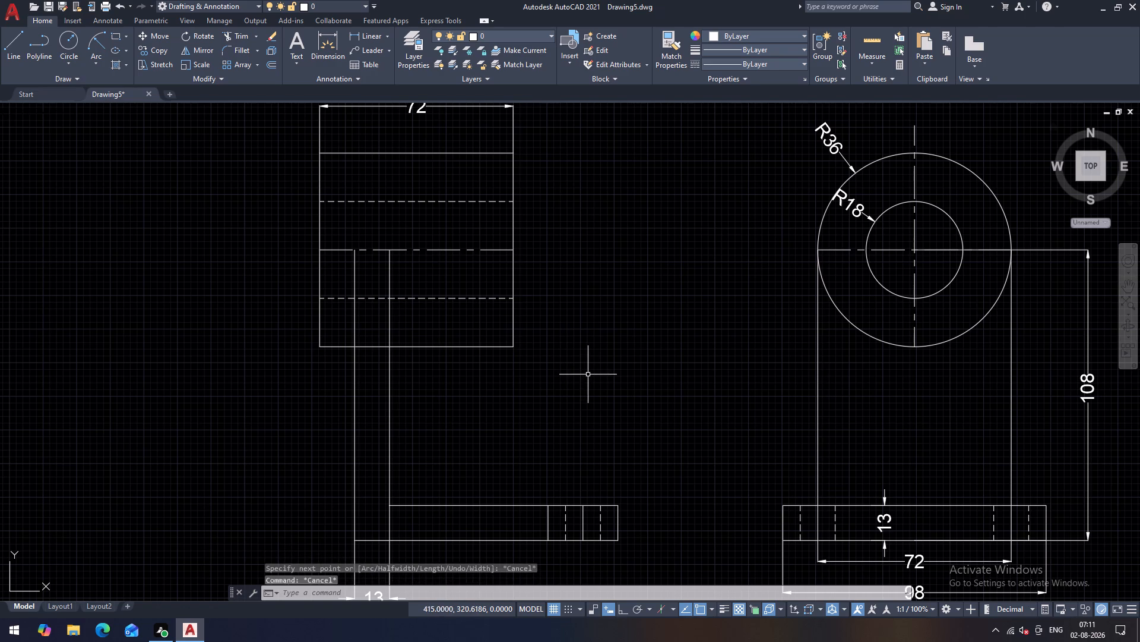
Add a linear dimension for the base's 85 length beyond the upright in the side view, aligned with the 13 dimension below it.
scroll(588, 374, down, 1)
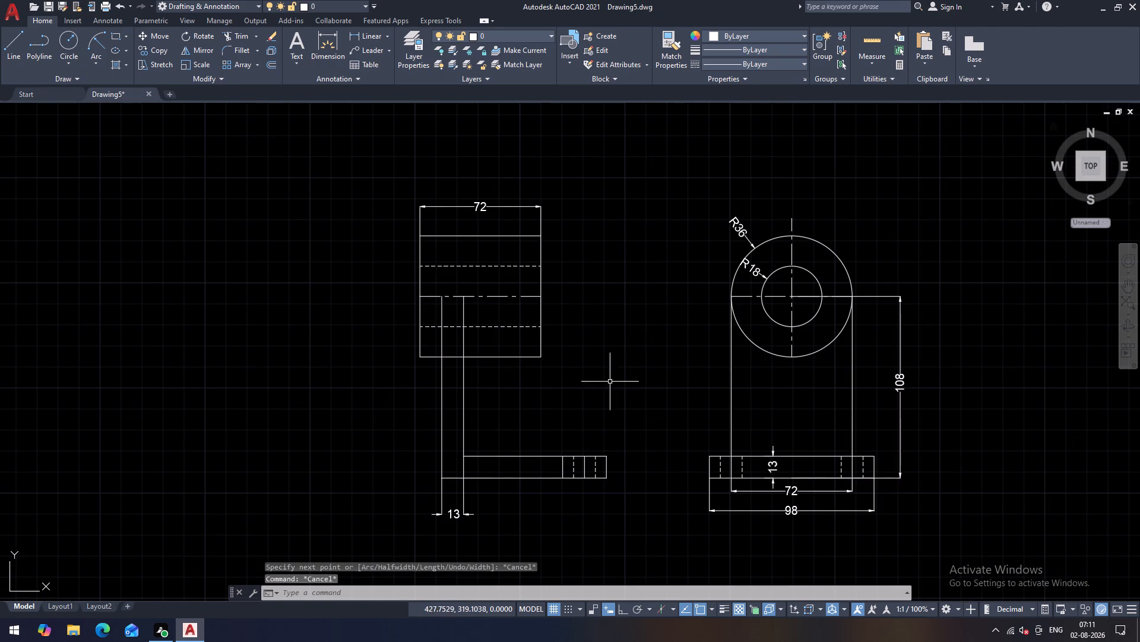
key(Escape)
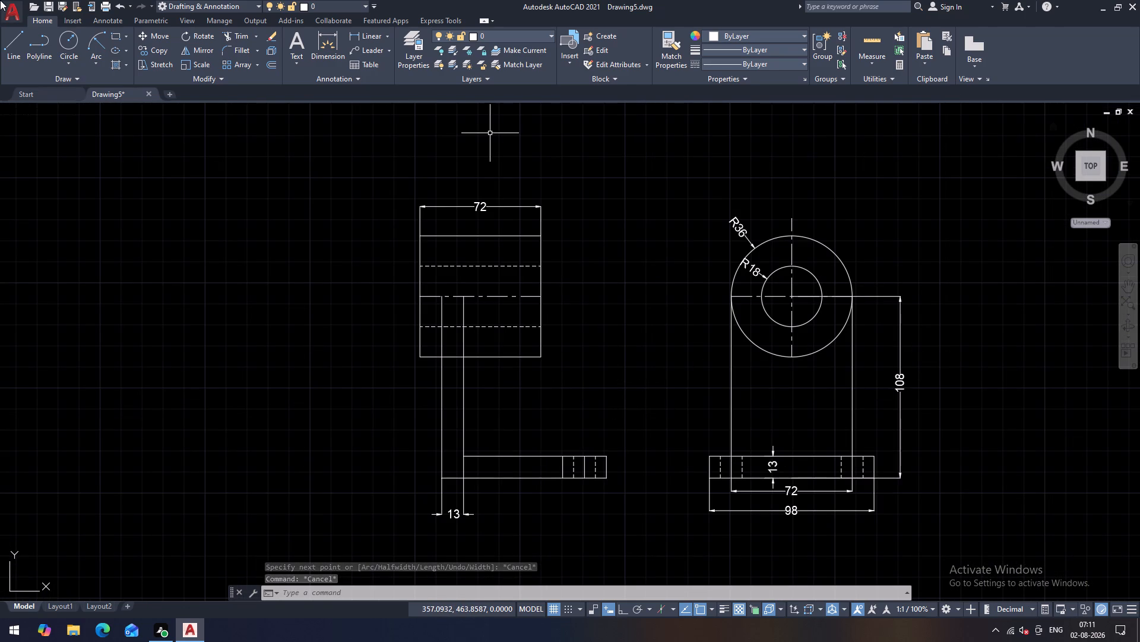
click(360, 38)
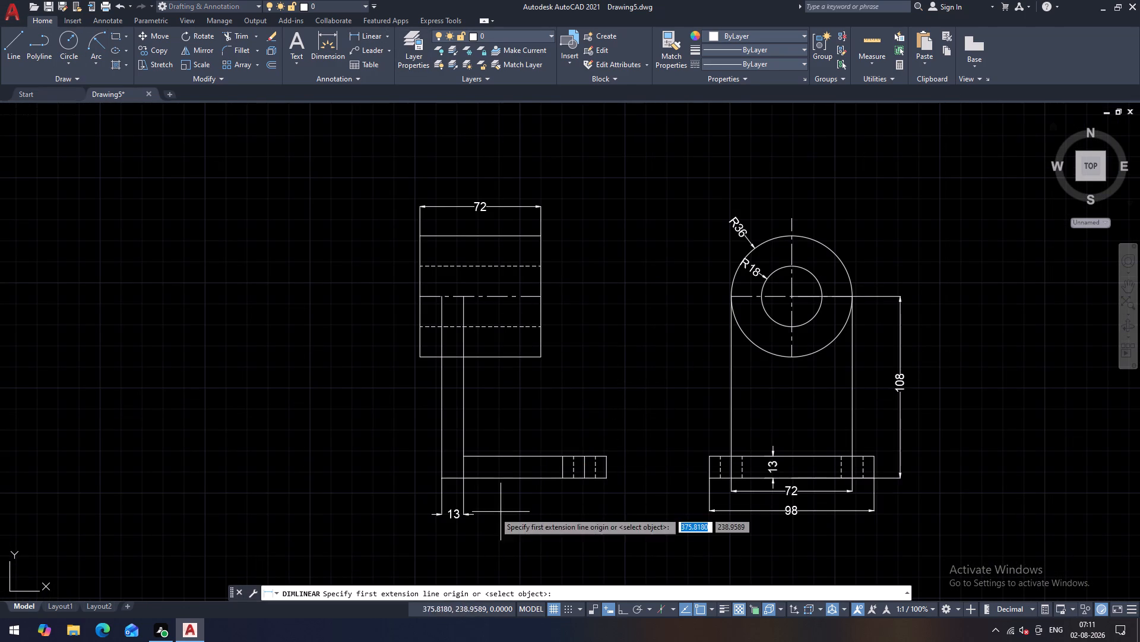
click(461, 454)
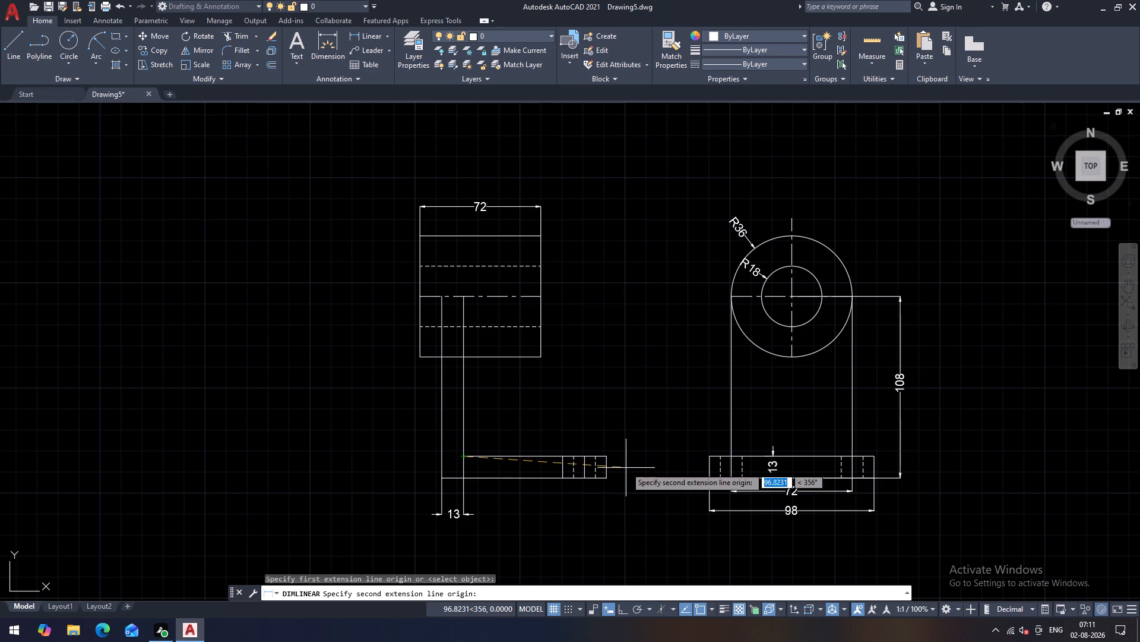
click(610, 456)
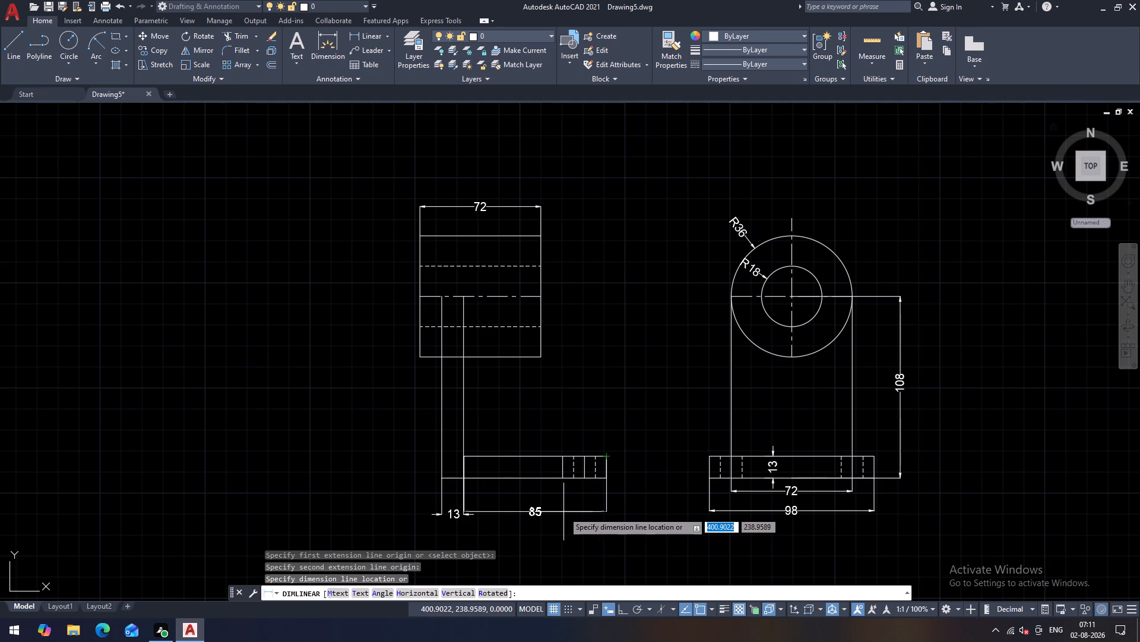
click(464, 513)
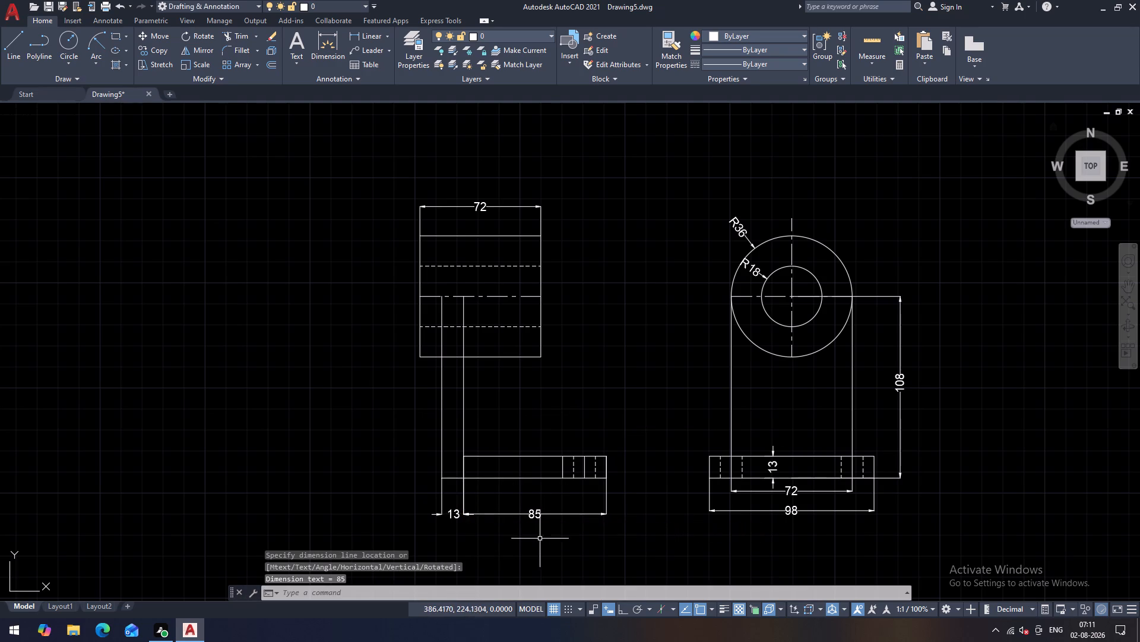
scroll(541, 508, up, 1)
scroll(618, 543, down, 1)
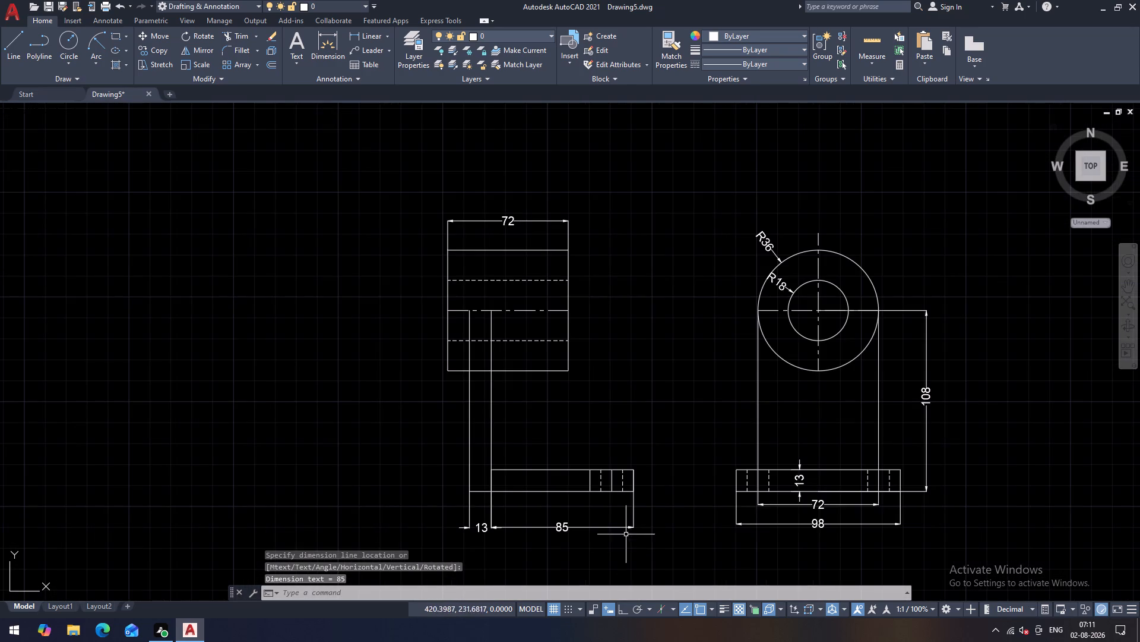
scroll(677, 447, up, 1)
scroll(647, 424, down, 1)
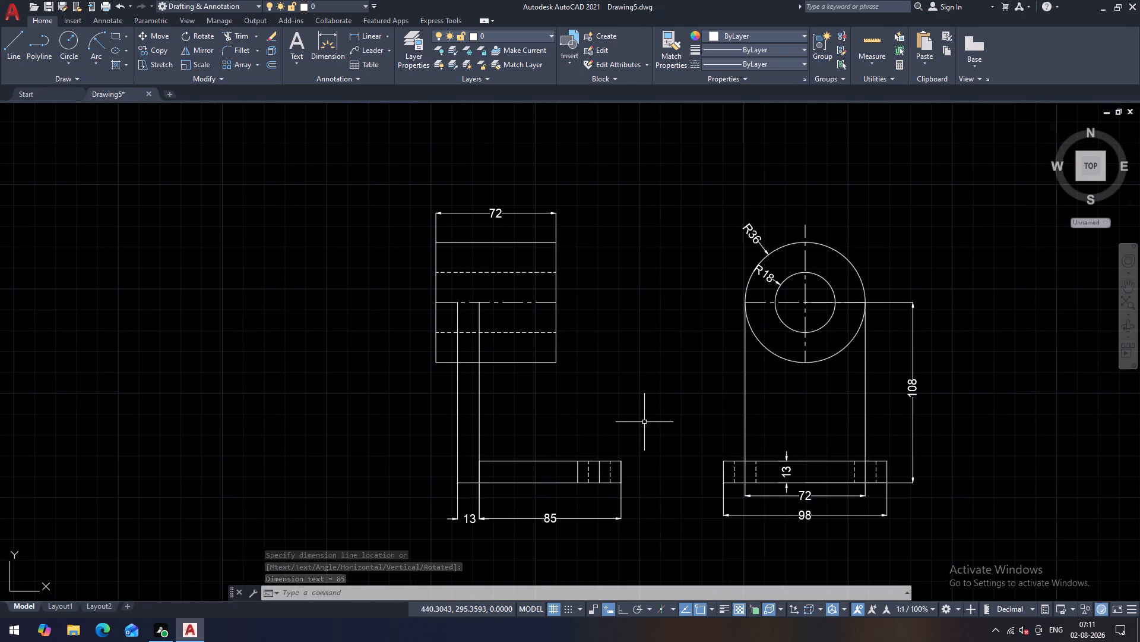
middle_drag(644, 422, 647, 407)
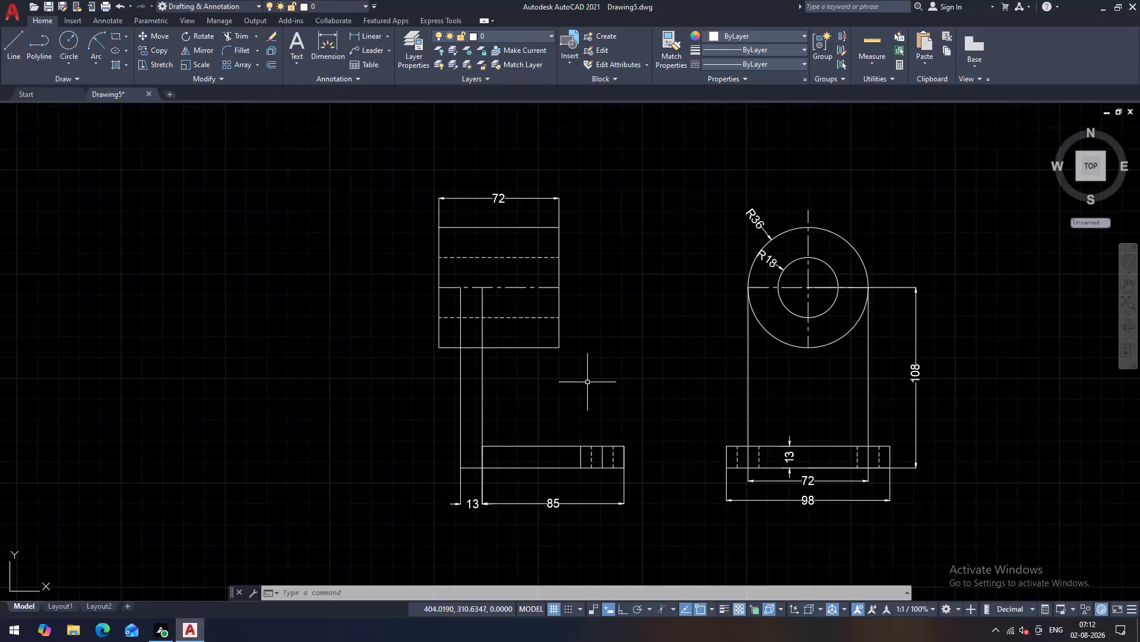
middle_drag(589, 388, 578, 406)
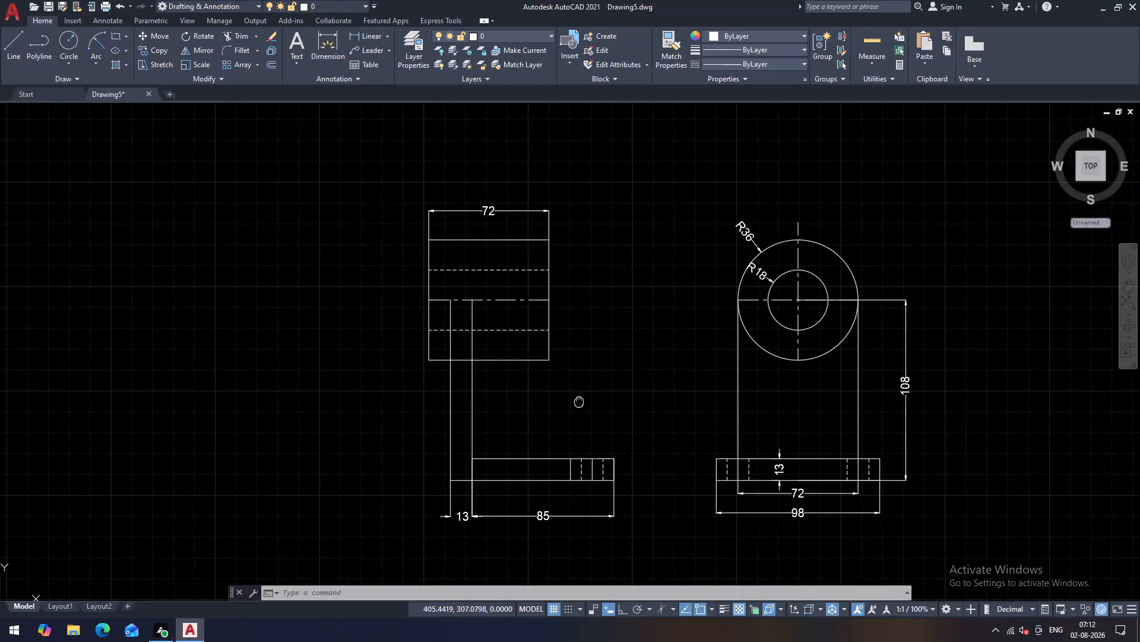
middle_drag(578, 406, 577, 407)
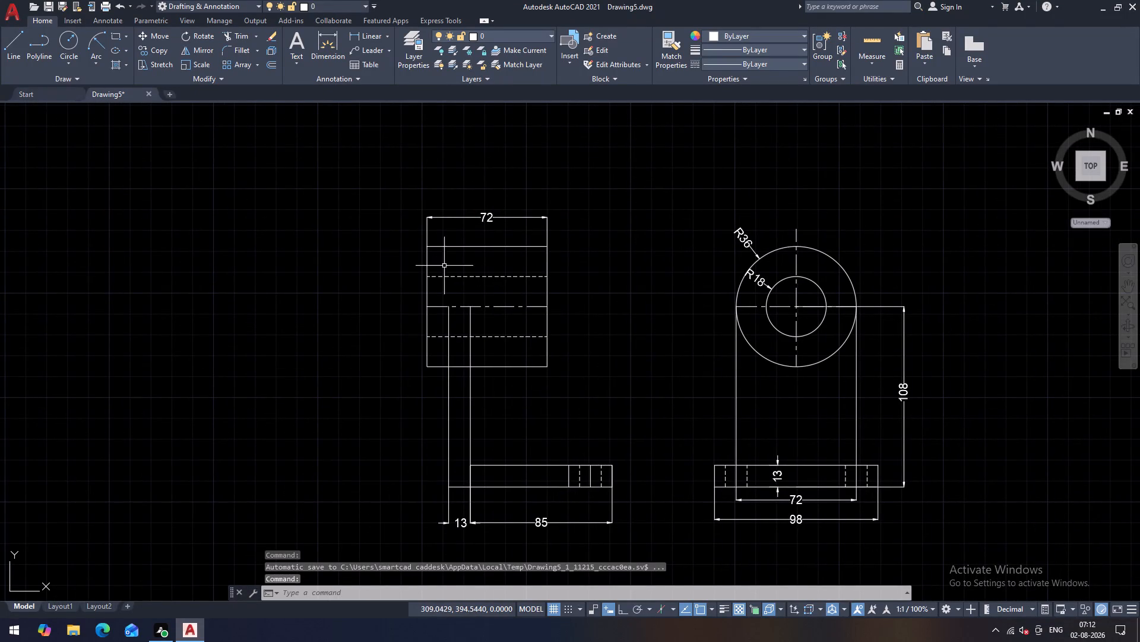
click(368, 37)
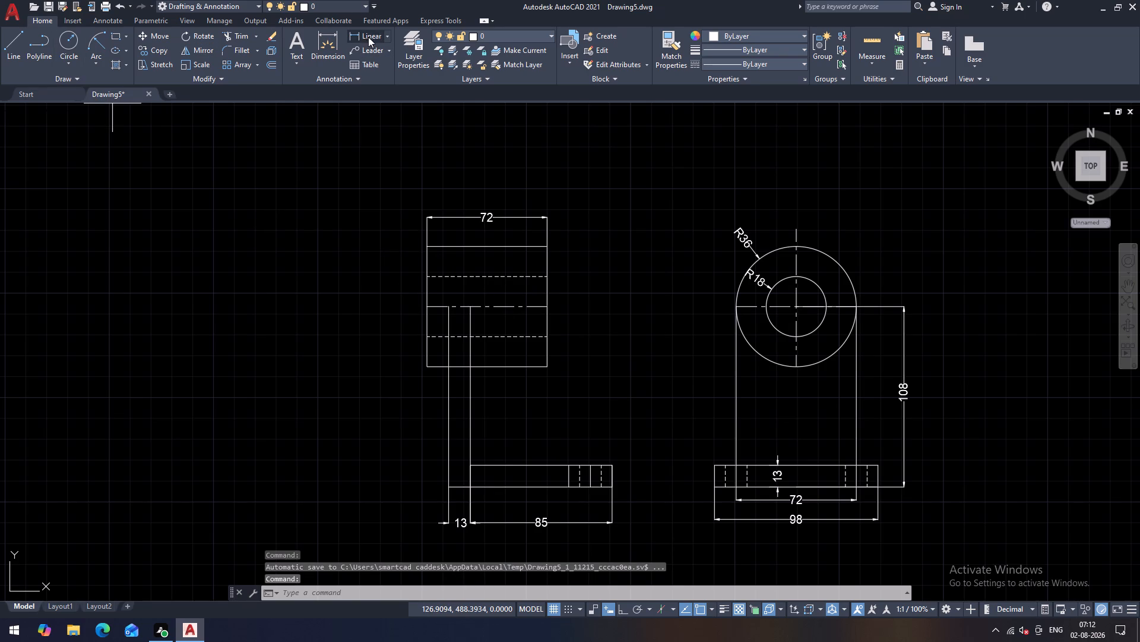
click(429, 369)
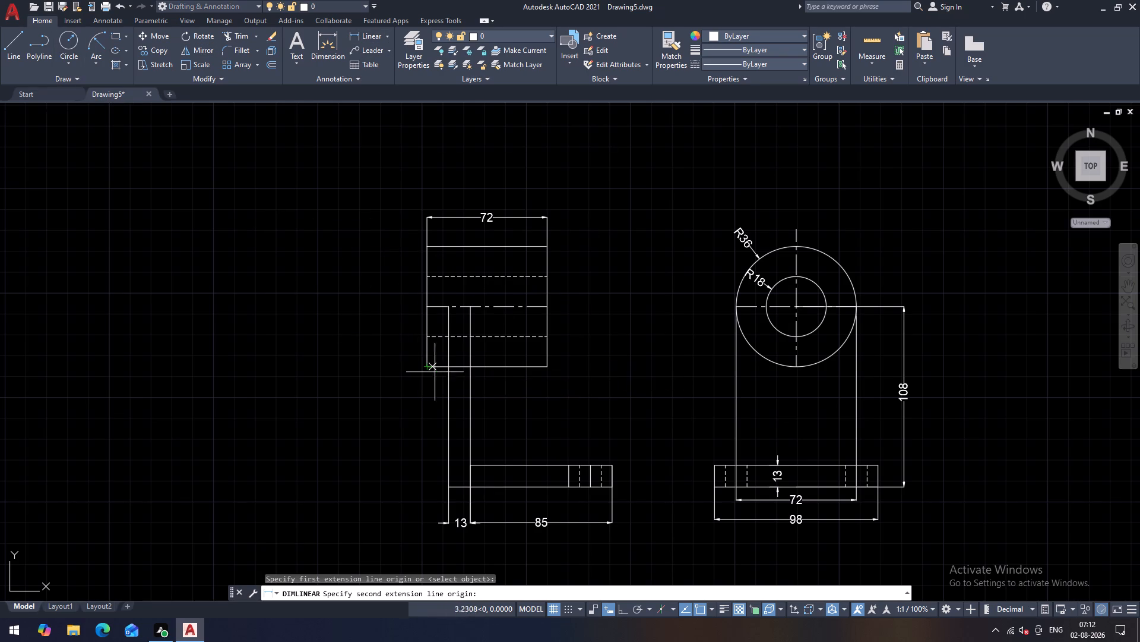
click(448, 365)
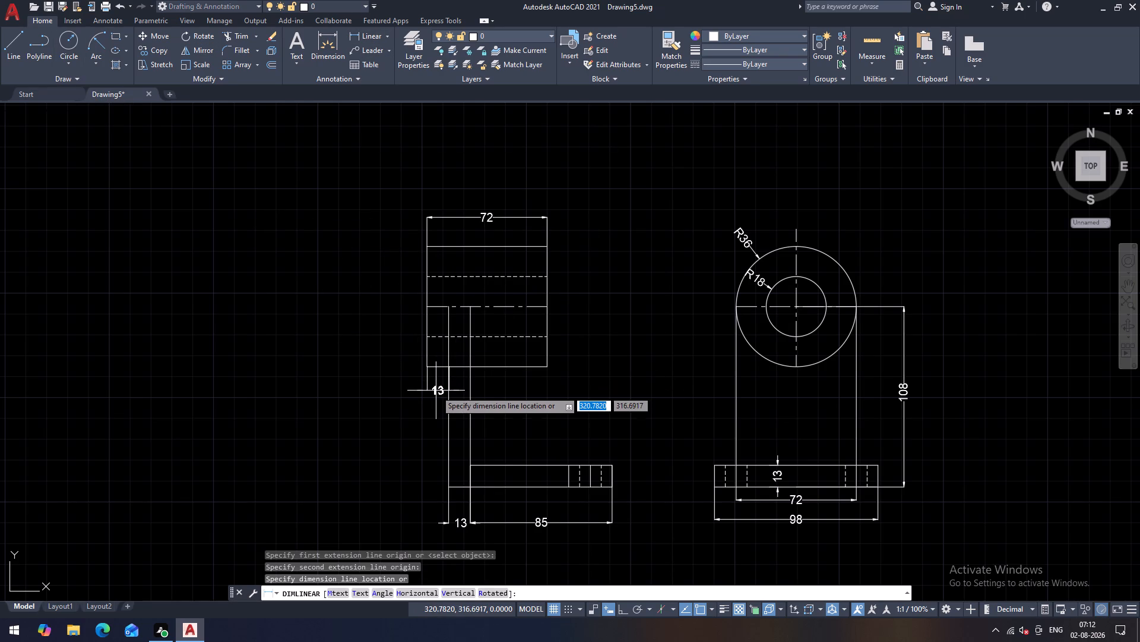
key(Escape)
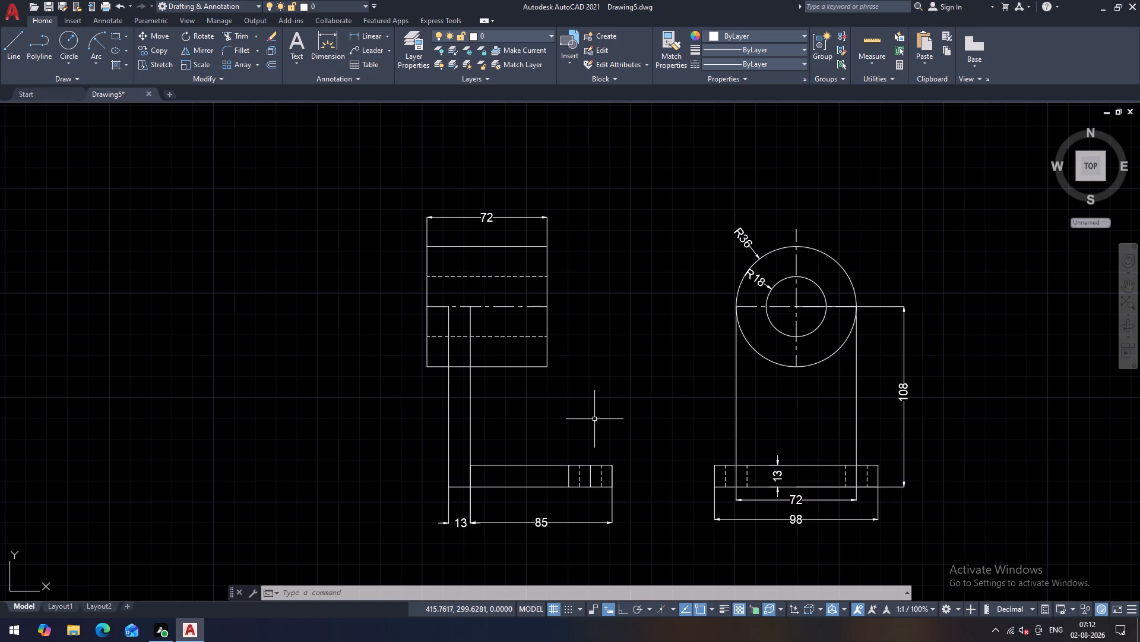
Draw vertical construction lines through both ends of the side view cylinder and both faces of the upright.
middle_drag(648, 363, 619, 492)
scroll(565, 434, down, 1)
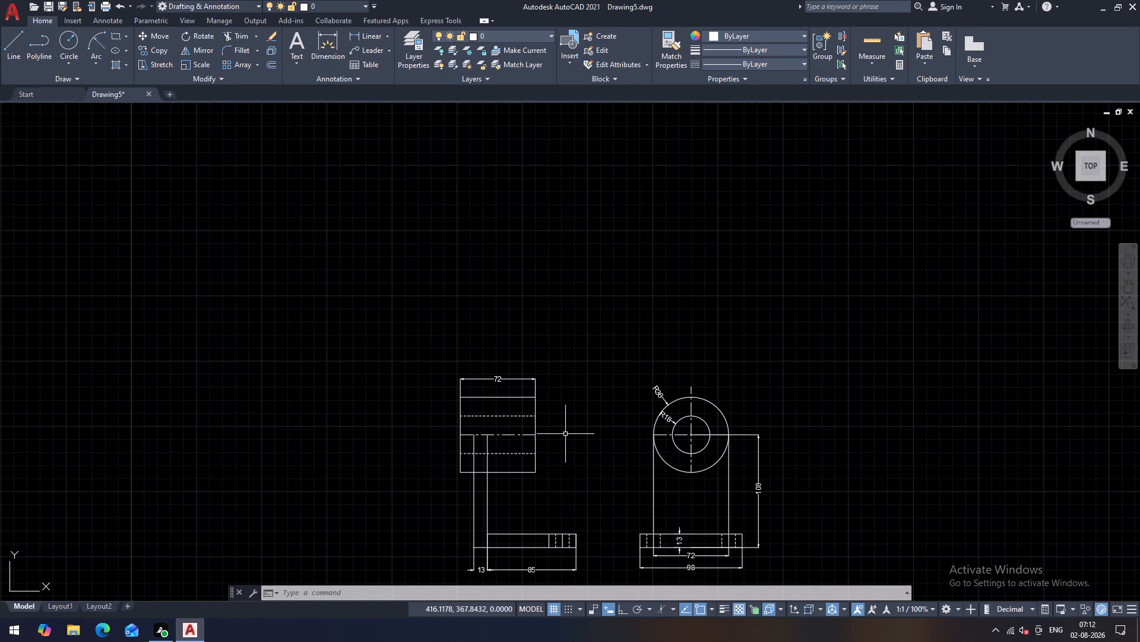
scroll(565, 433, up, 1)
middle_drag(565, 433, 612, 320)
scroll(600, 308, down, 1)
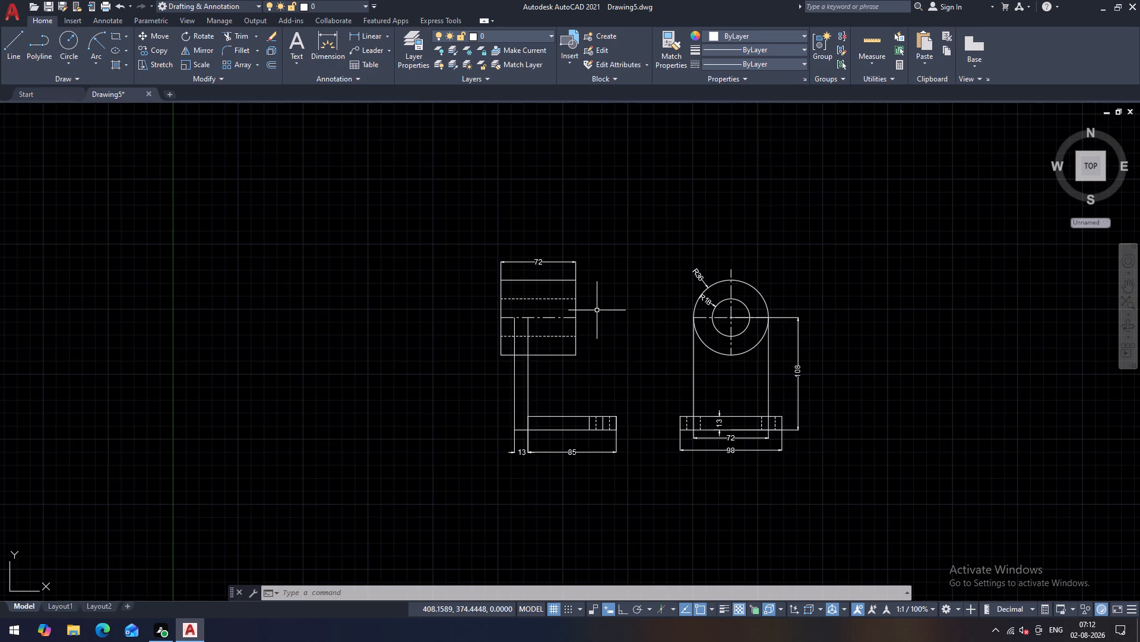
middle_drag(597, 310, 549, 421)
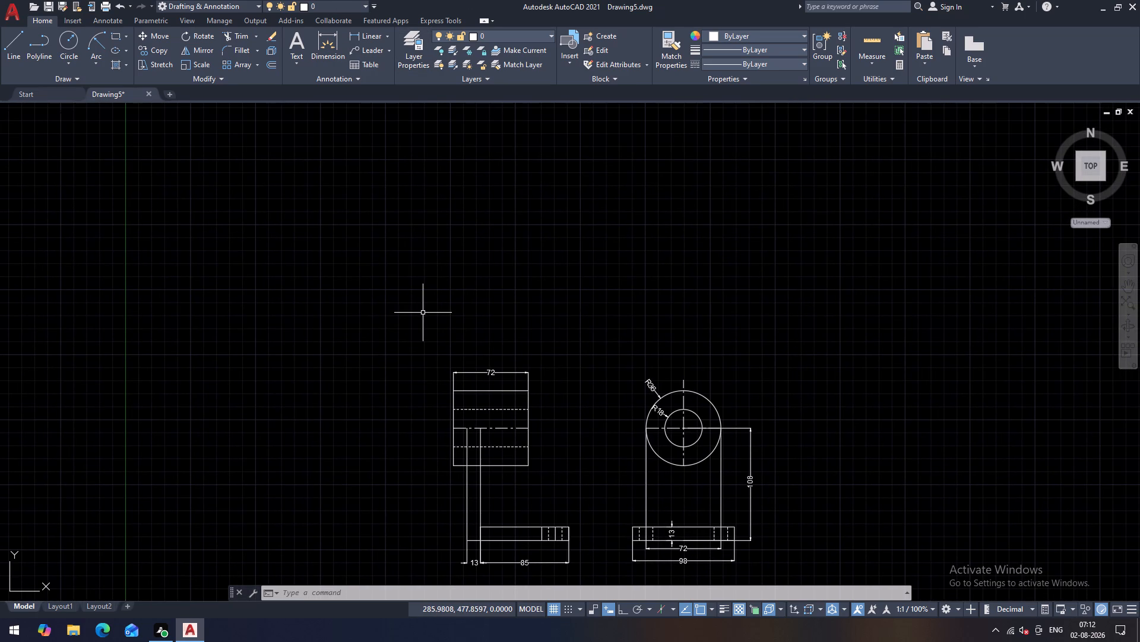
text(xl)
key(space)
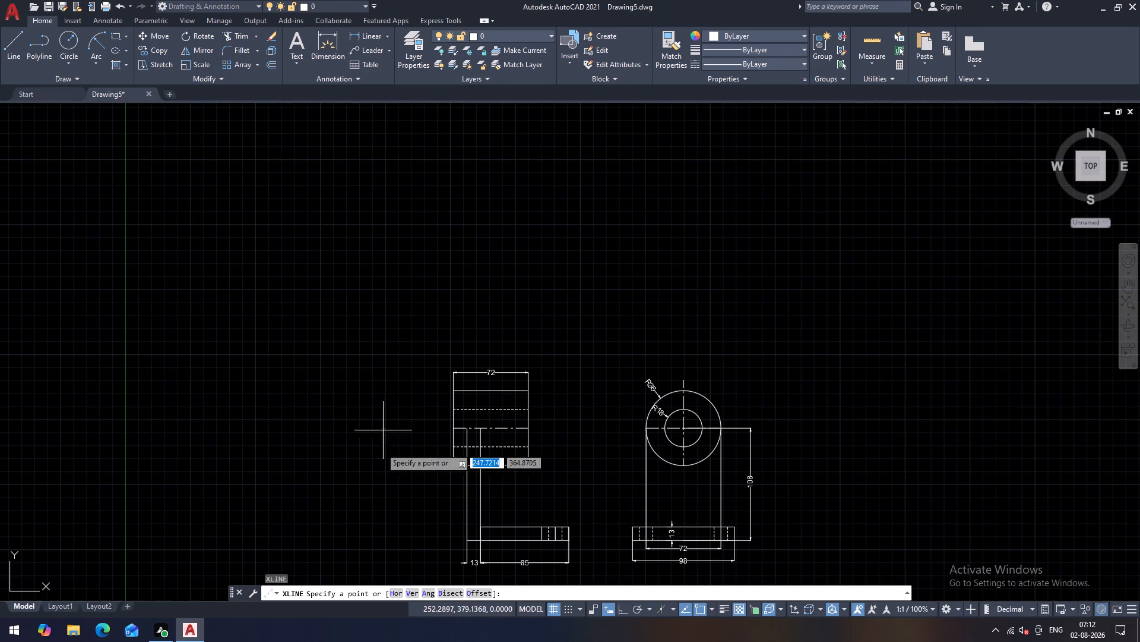
click(409, 592)
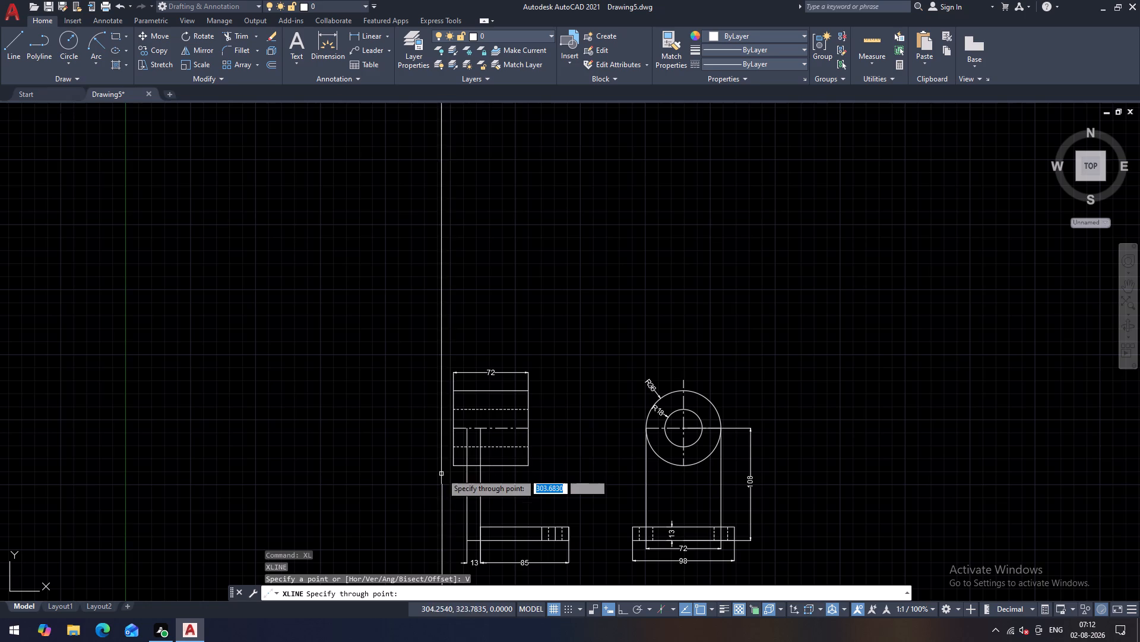
middle_drag(437, 368, 427, 340)
scroll(434, 360, up, 1)
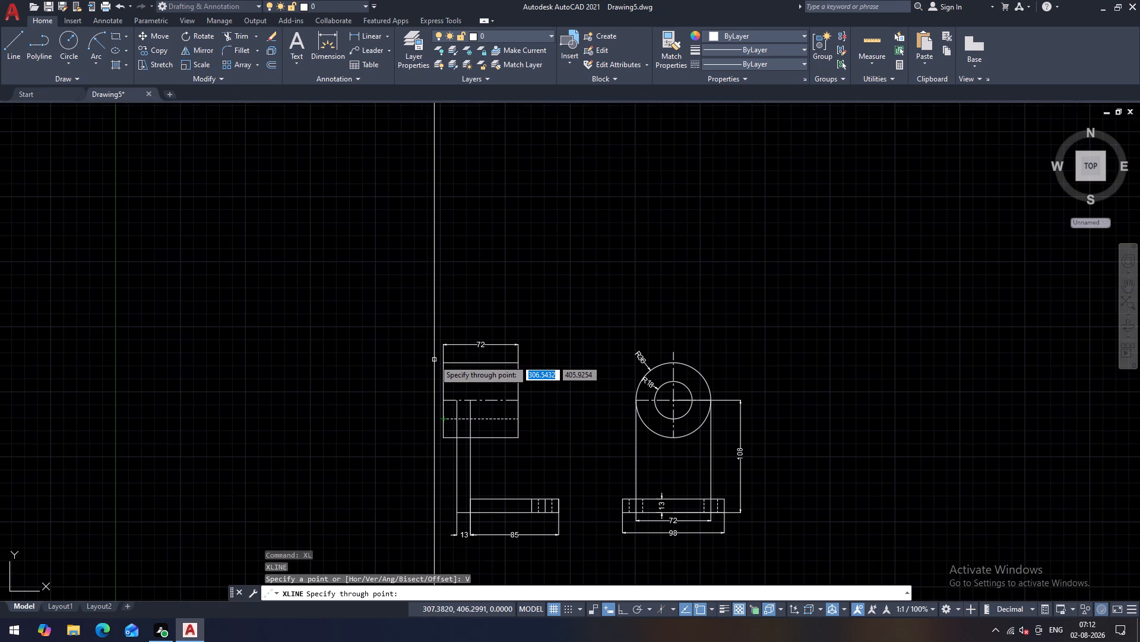
click(445, 364)
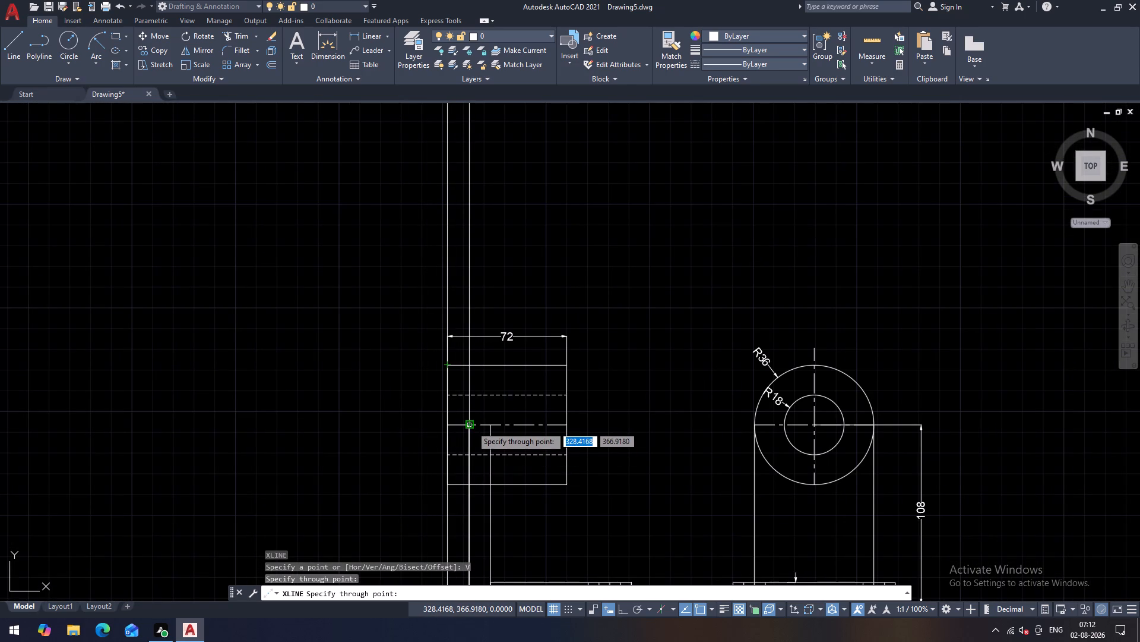
click(471, 426)
click(491, 424)
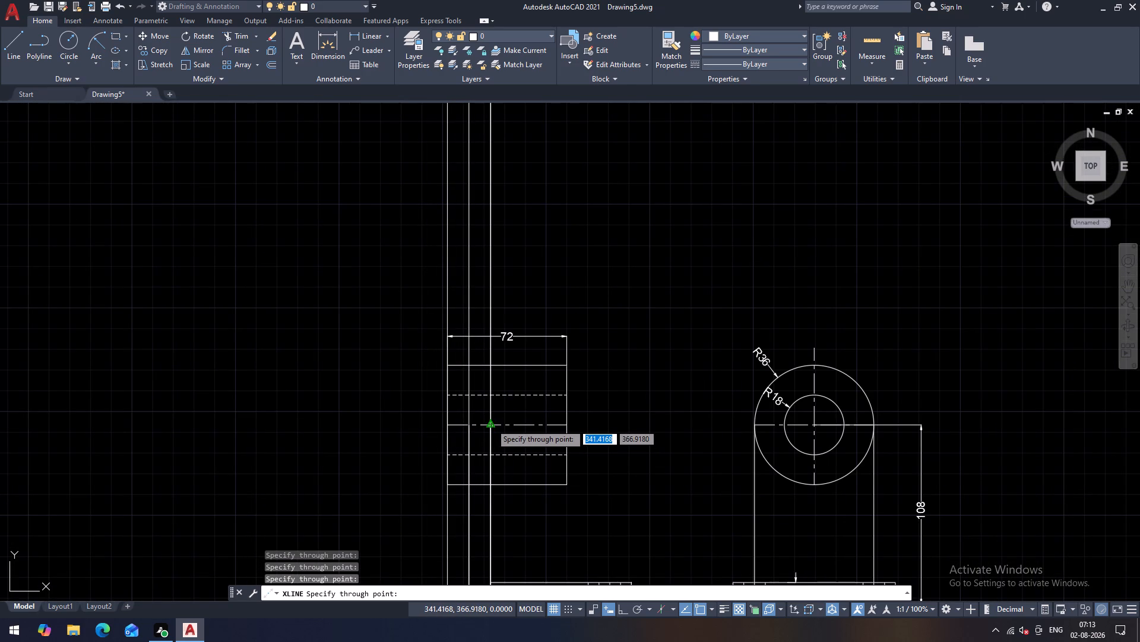
click(565, 485)
Add vertical construction lines through the base's free end and the four vertical lines beside it in the side view.
scroll(507, 379, down, 1)
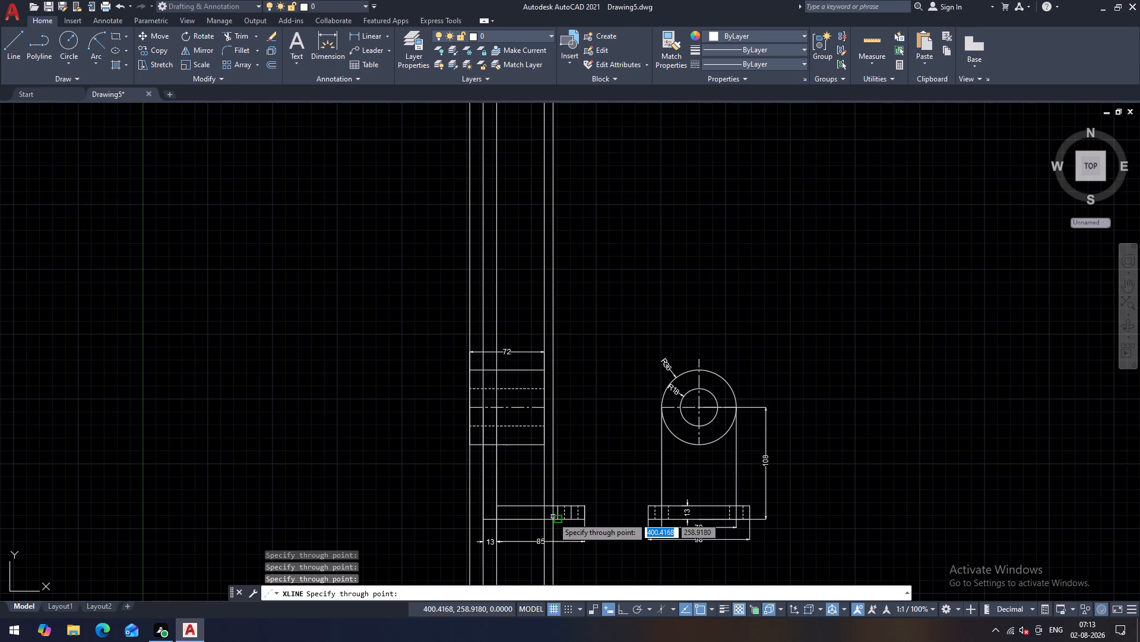
scroll(553, 535, up, 1)
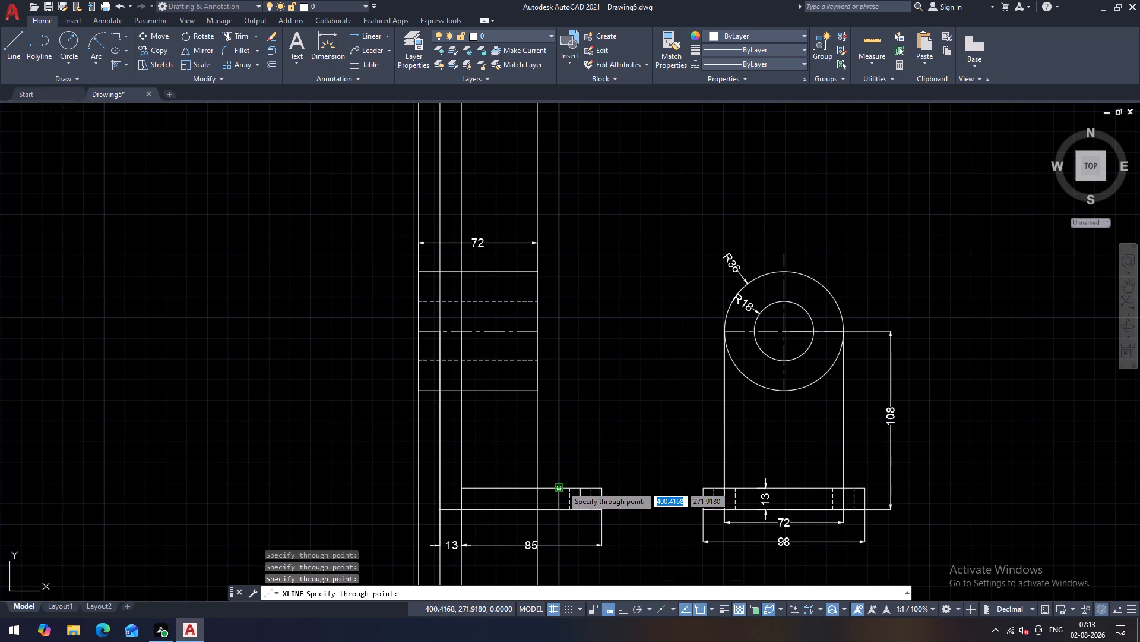
click(562, 486)
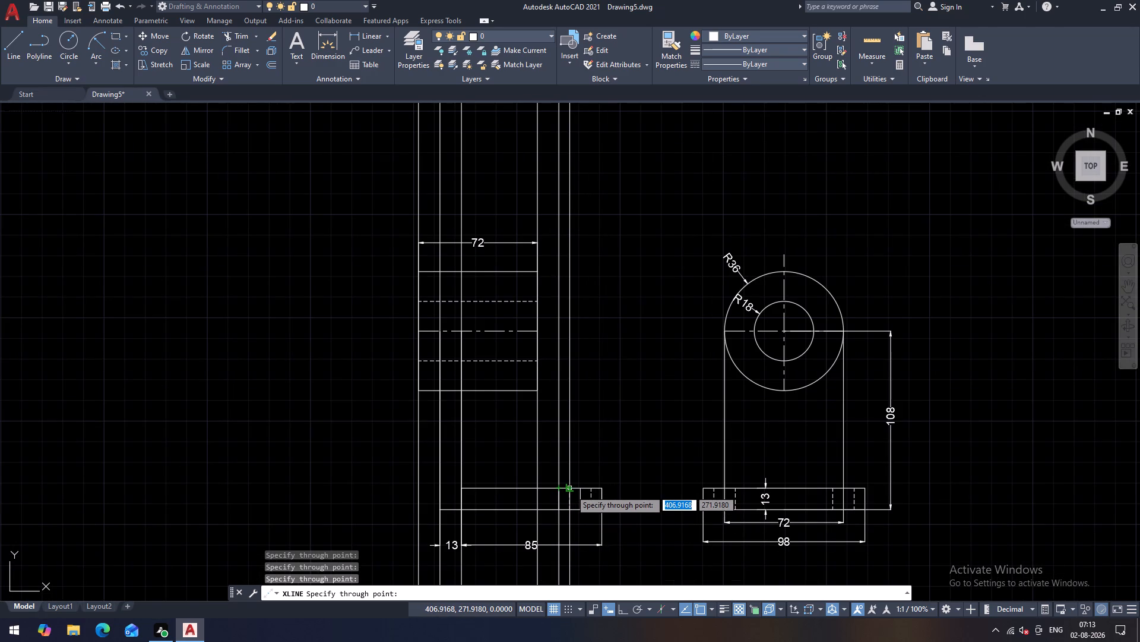
click(571, 490)
click(581, 489)
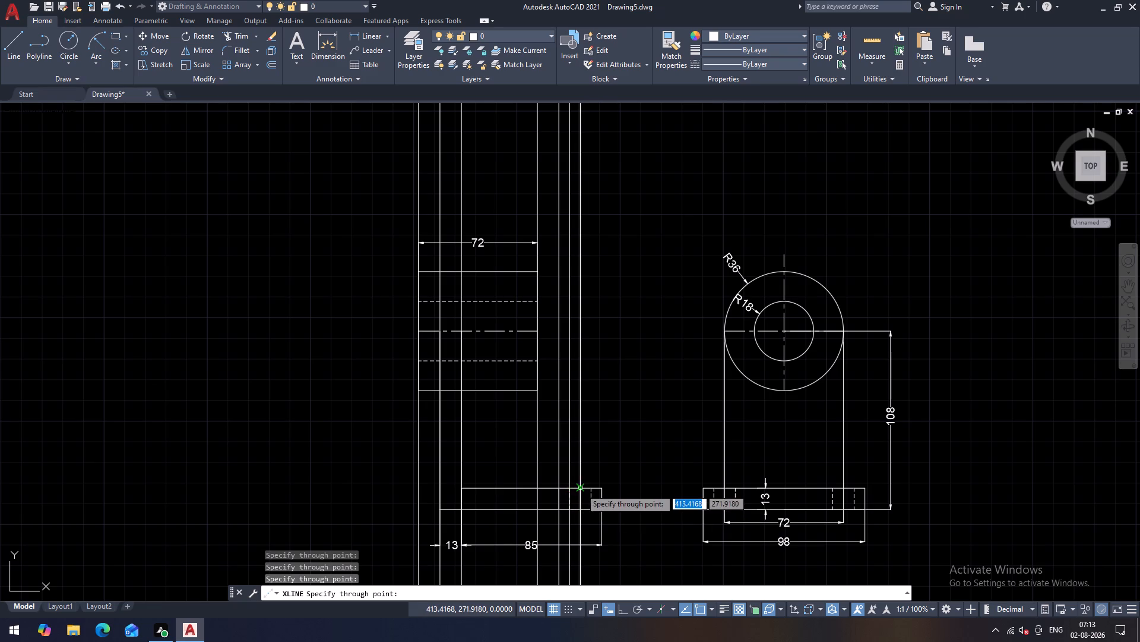
click(591, 490)
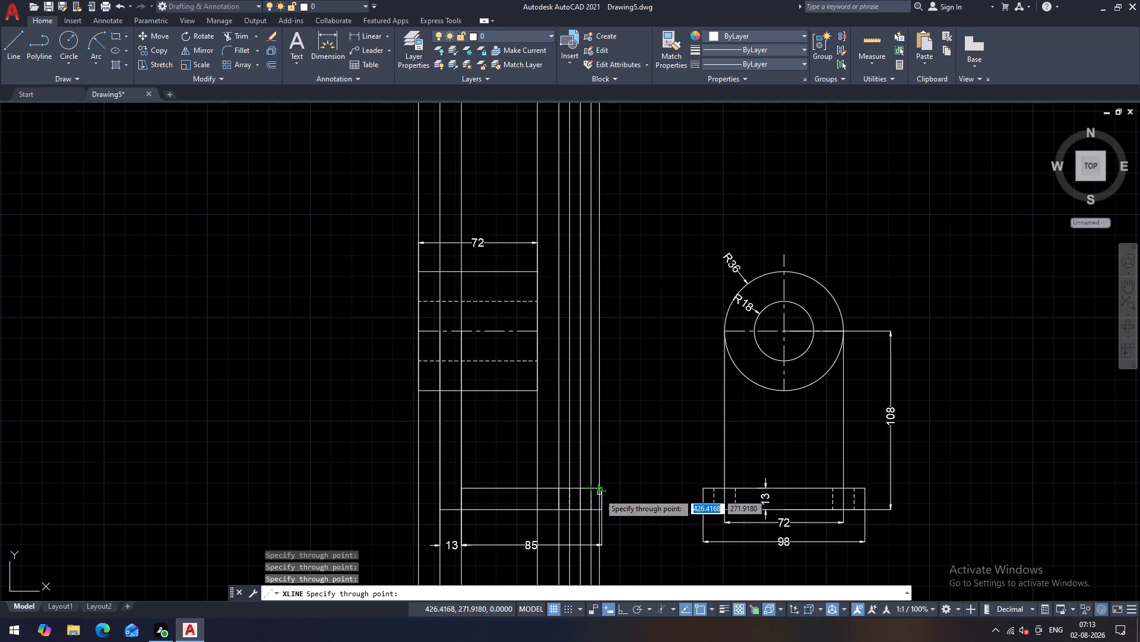
click(600, 486)
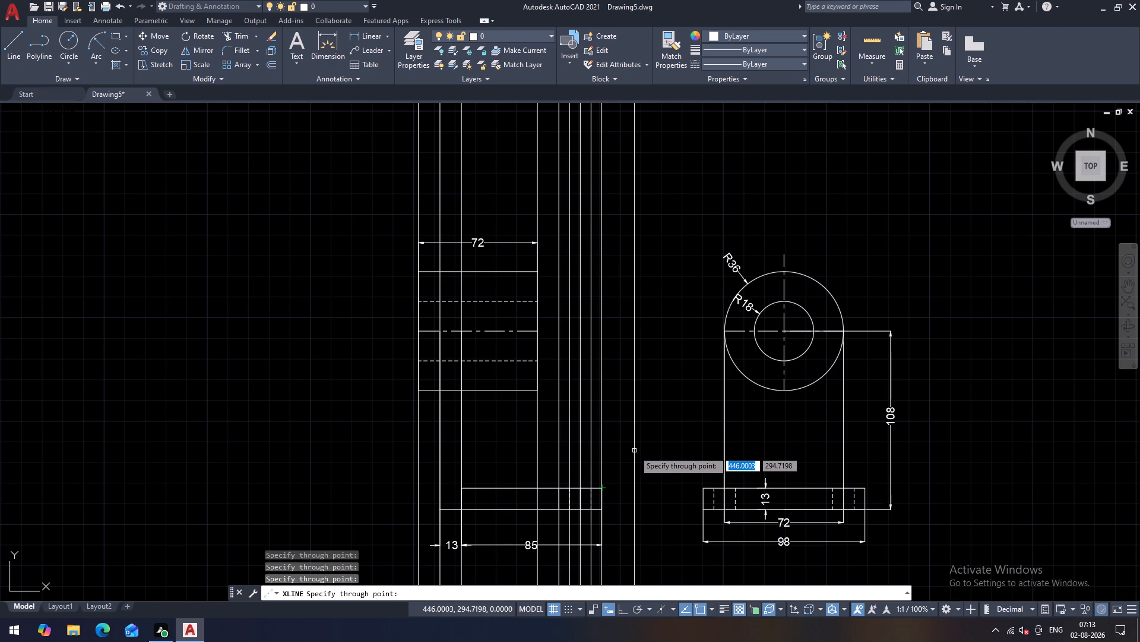
key(Escape)
Draw one horizontal construction line across the vertical ones, above the side view's 72 dimension.
scroll(578, 358, down, 1)
middle_drag(578, 358, 554, 432)
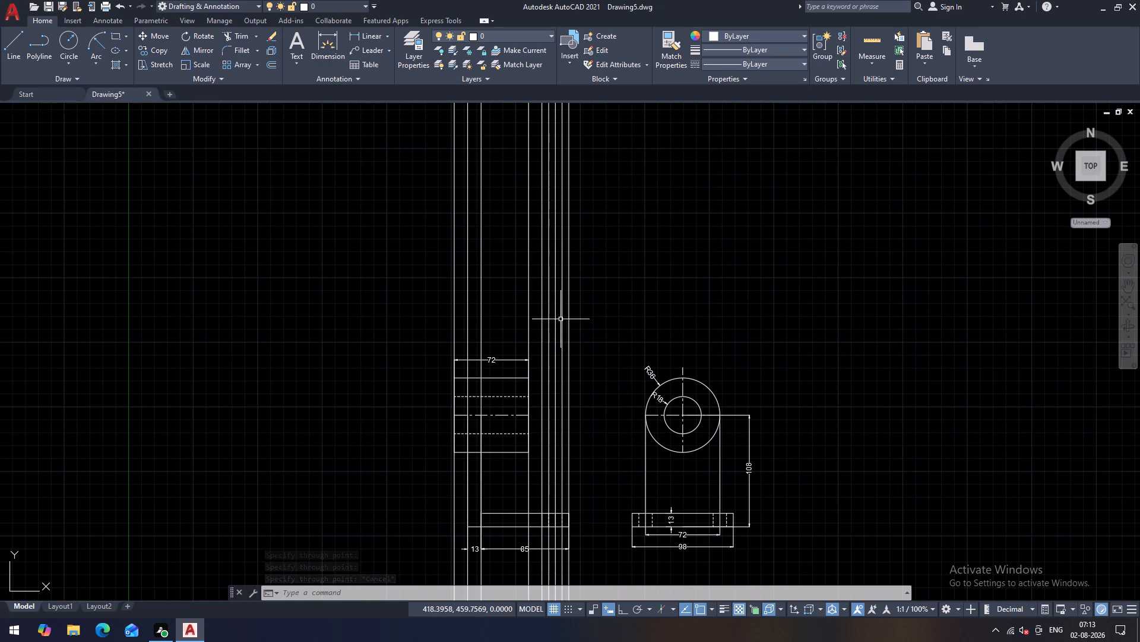
key(space)
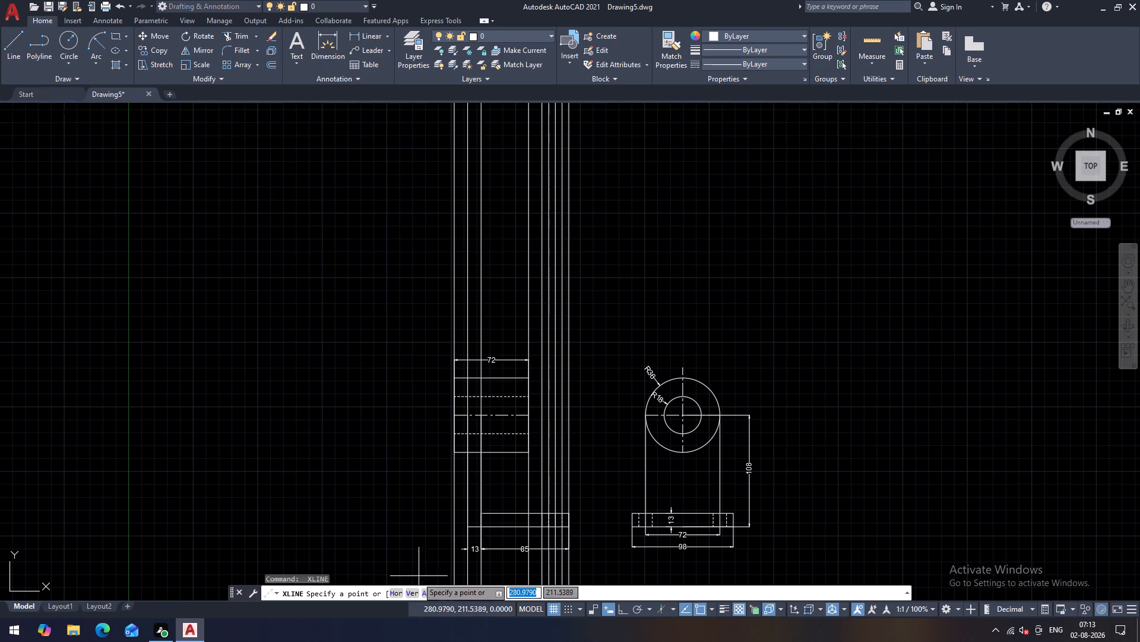
click(391, 593)
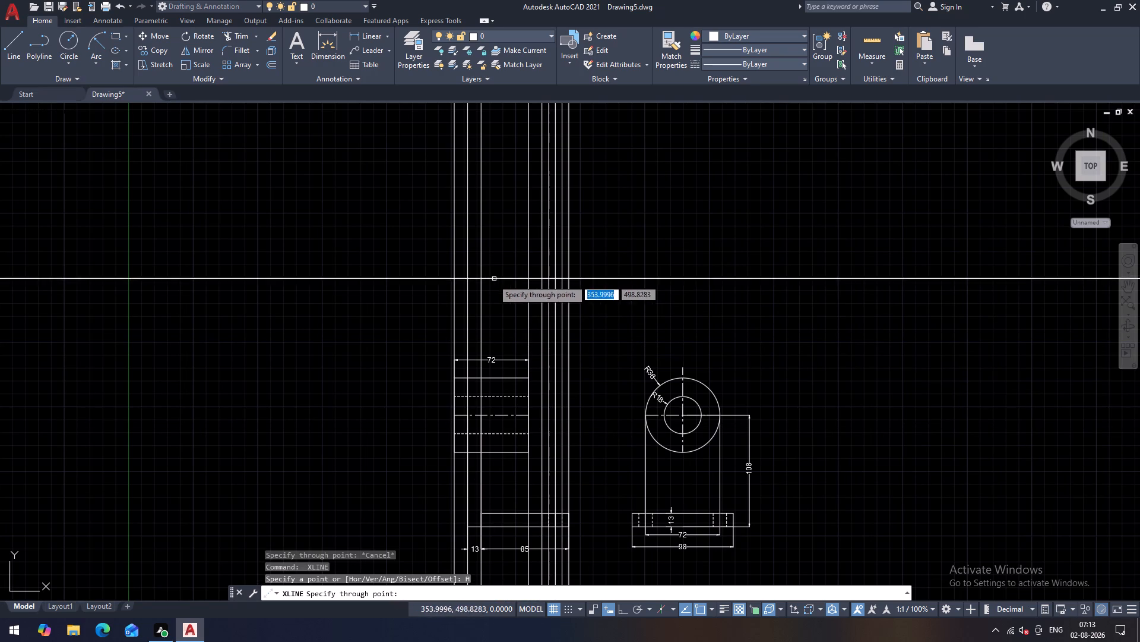
click(497, 291)
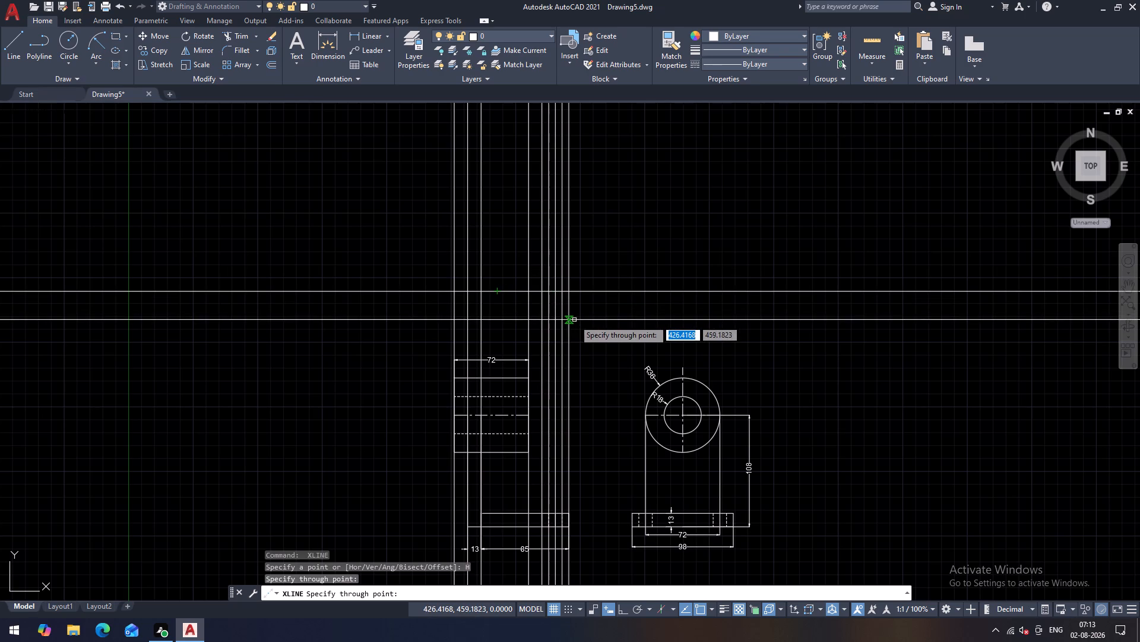
middle_drag(574, 320, 598, 413)
key(Escape)
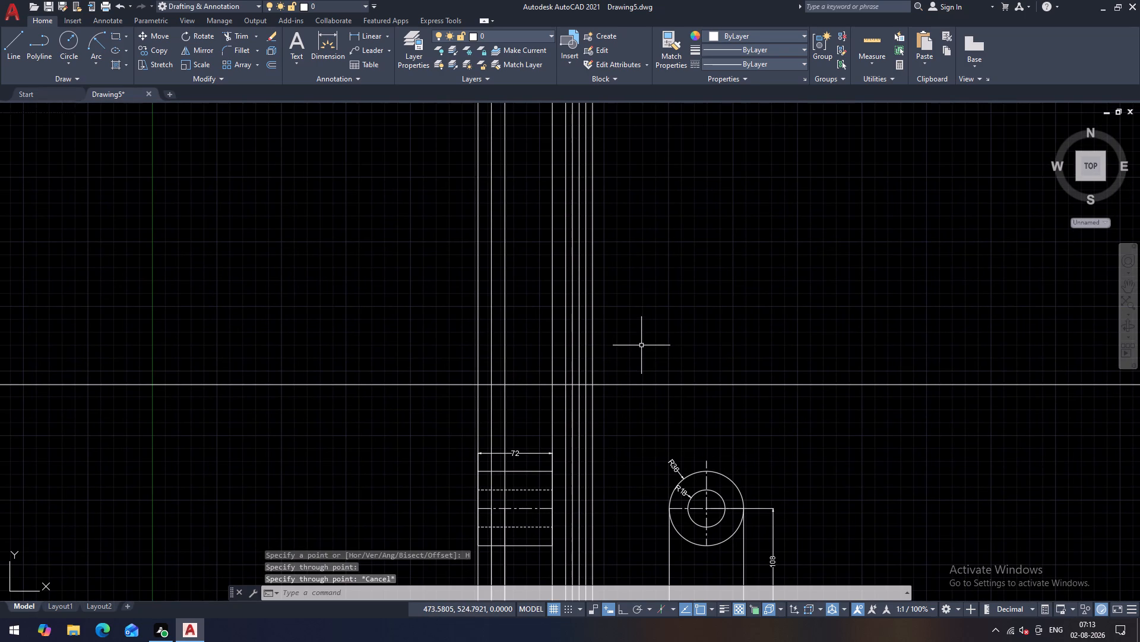
Offset the horizontal construction line upward by 13.
text(o)
key(space)
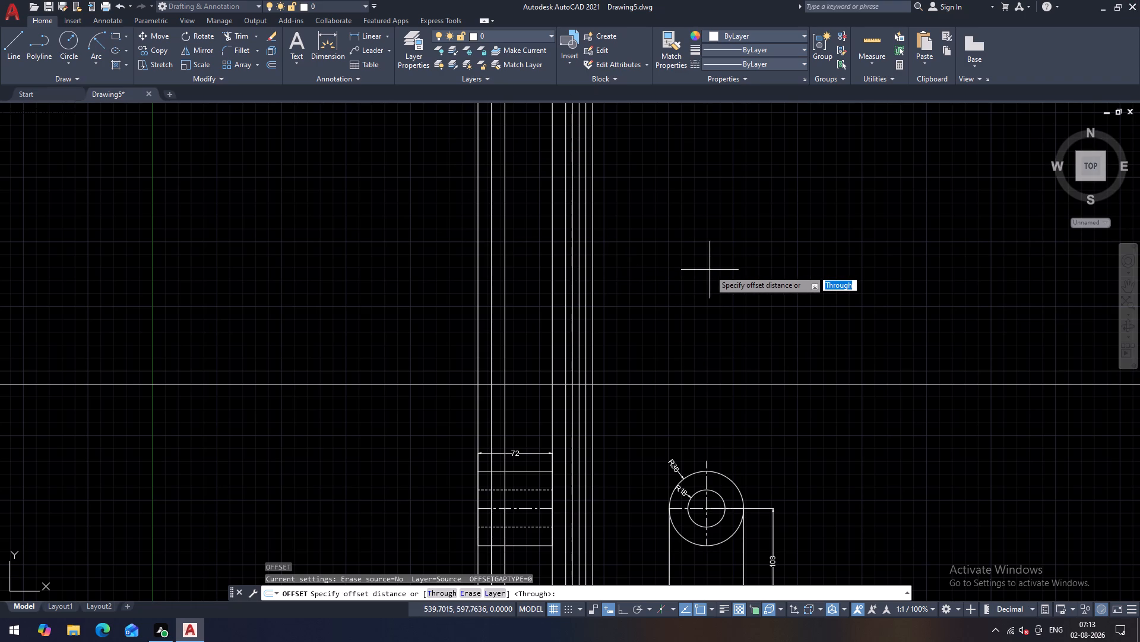
text(13)
key(Return)
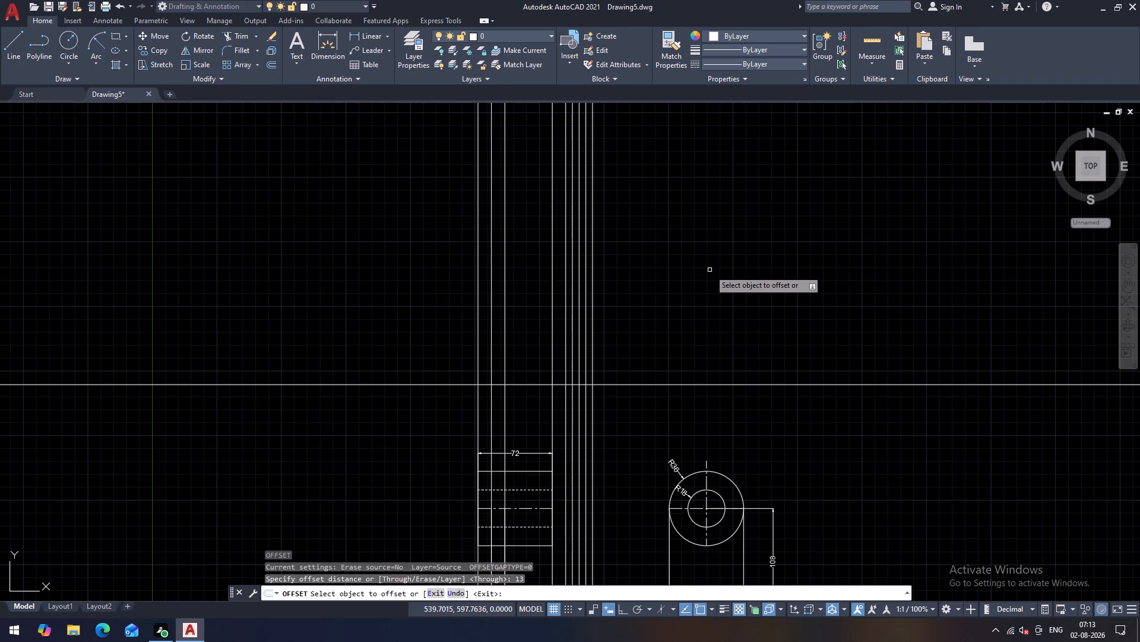
click(648, 385)
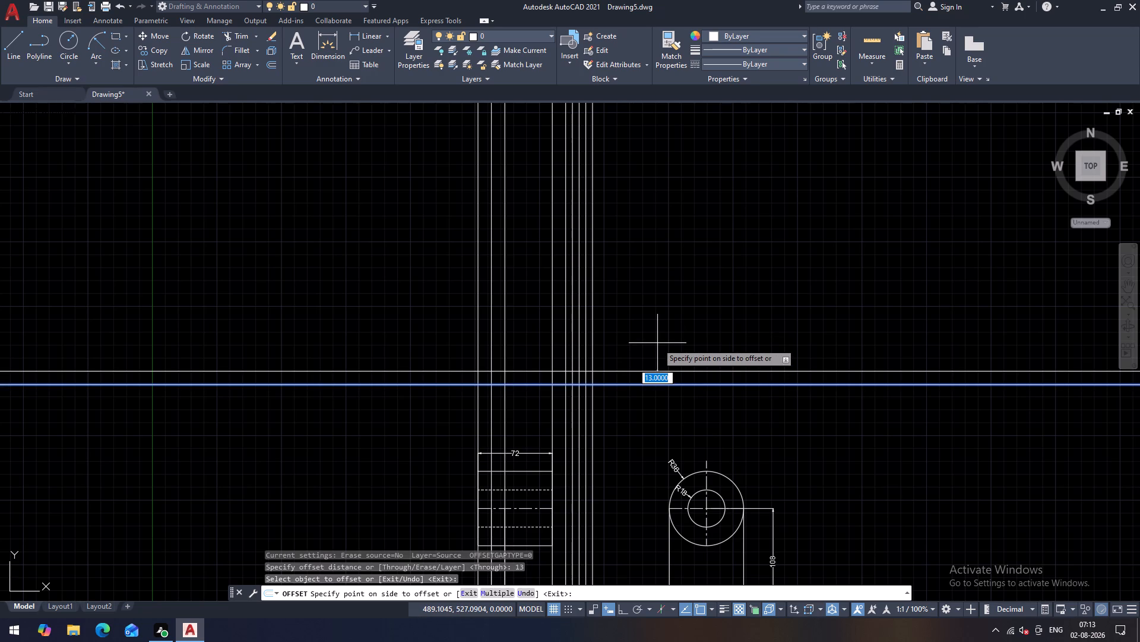
click(657, 343)
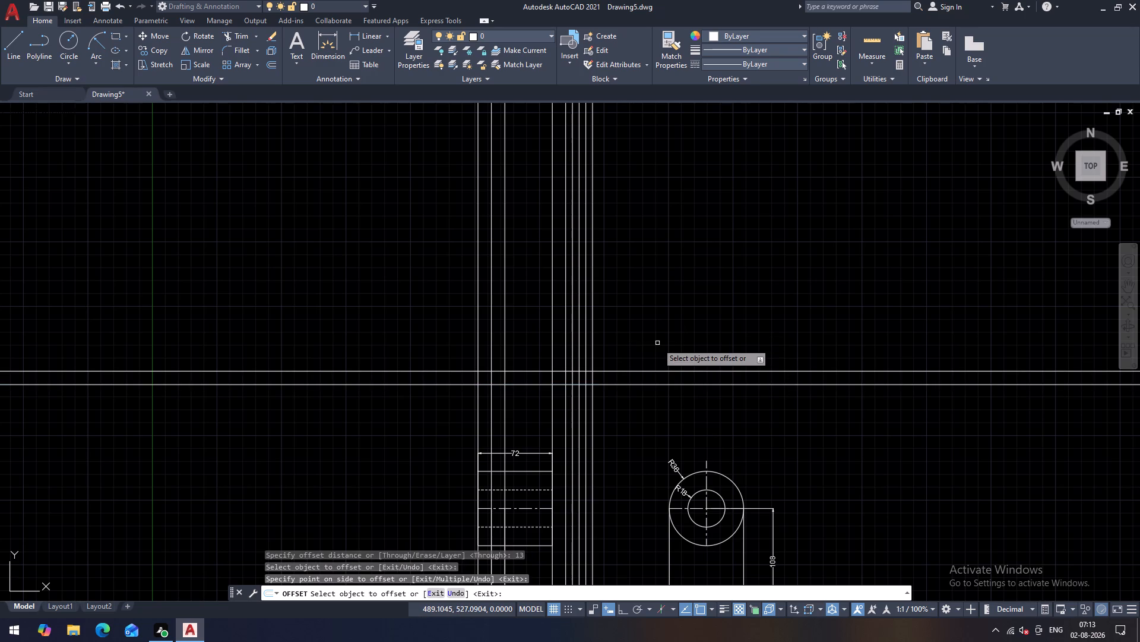
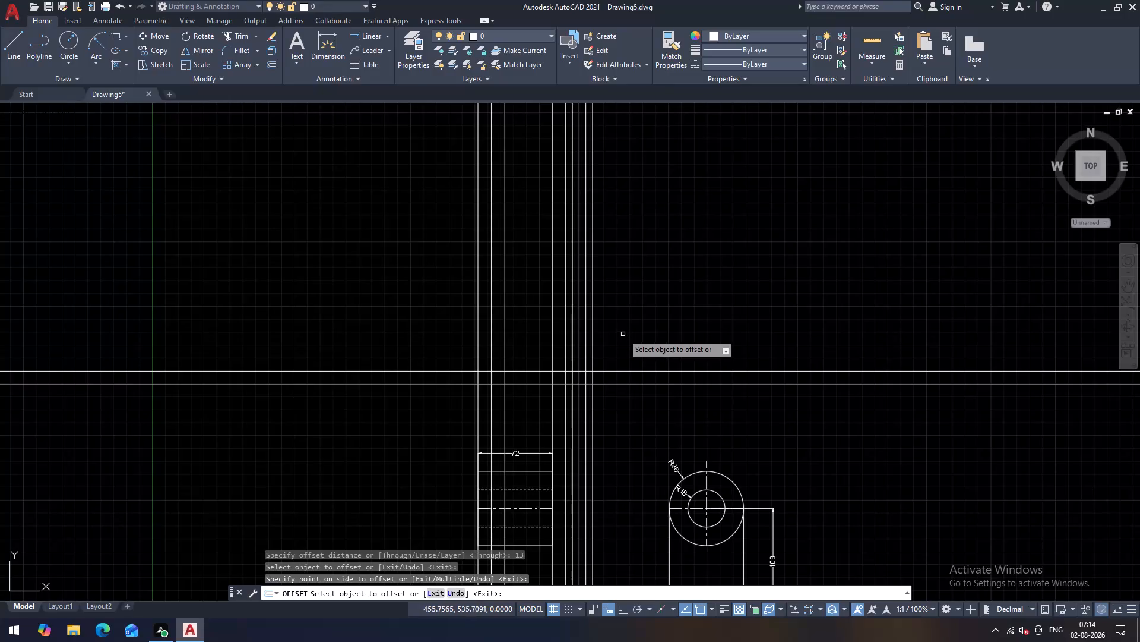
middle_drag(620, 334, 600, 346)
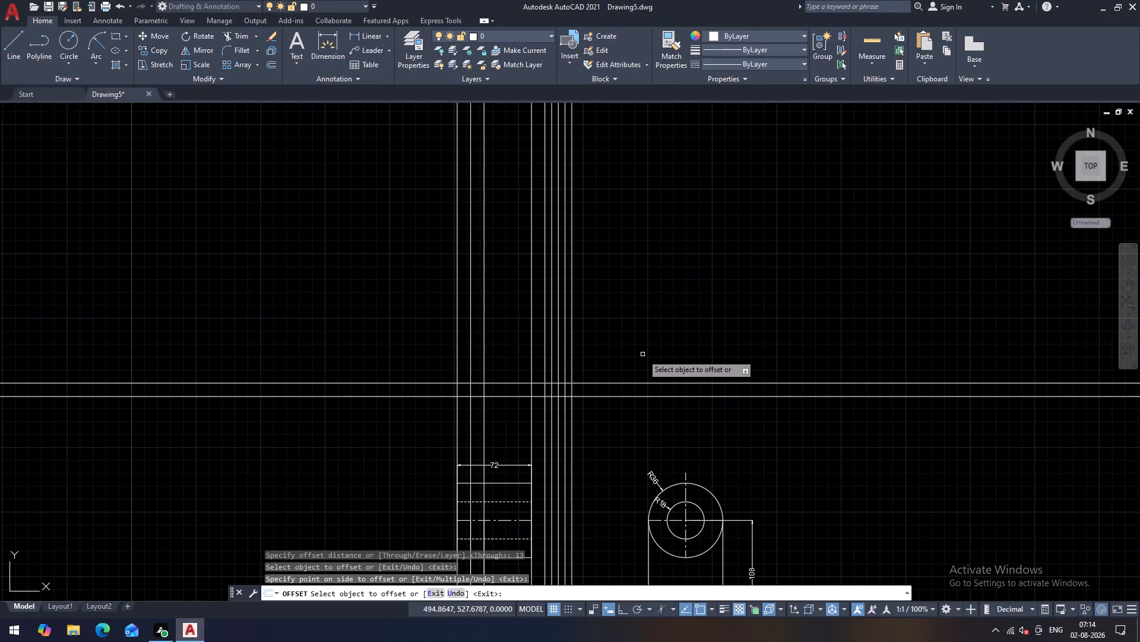
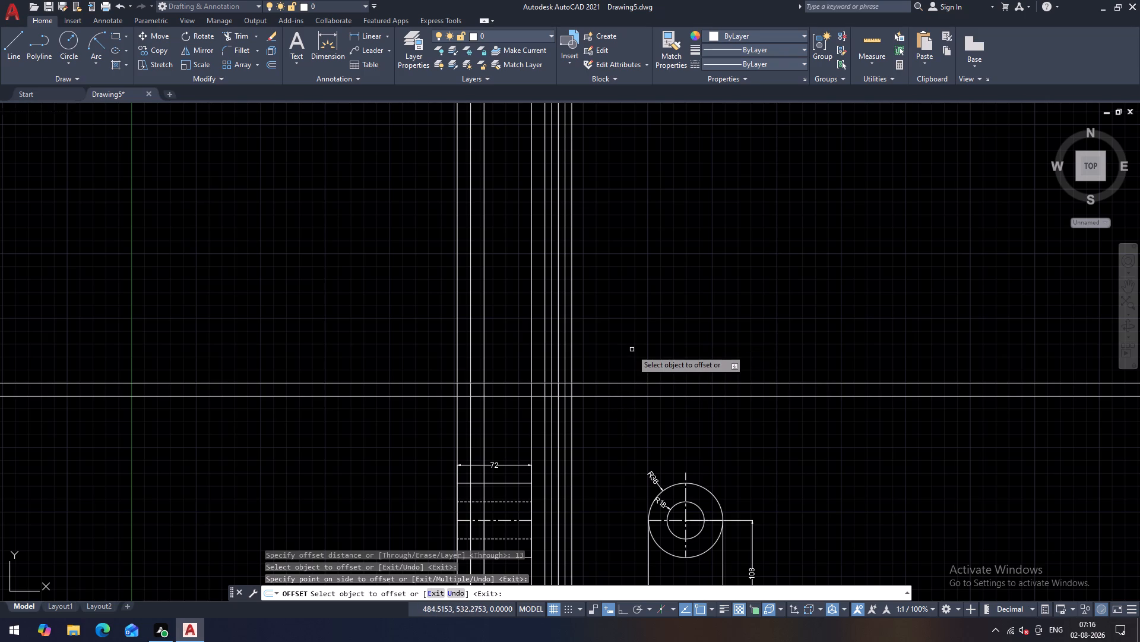
Offset the lower horizontal construction line 85 upward and add two more lines above the result at 13 spacing.
scroll(604, 345, up, 1)
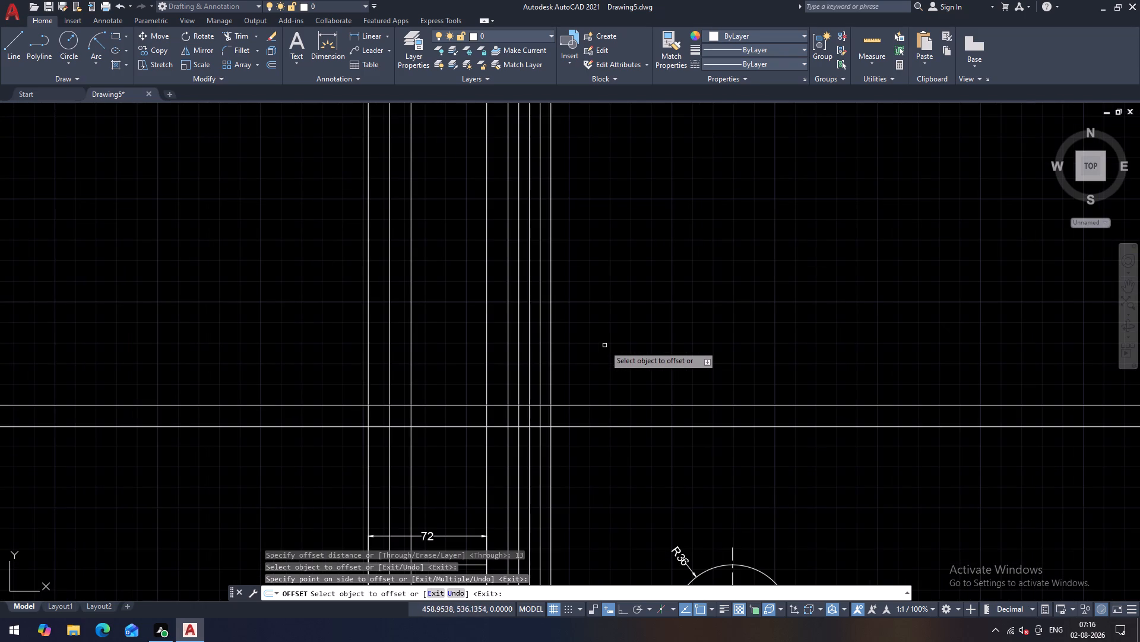
click(573, 428)
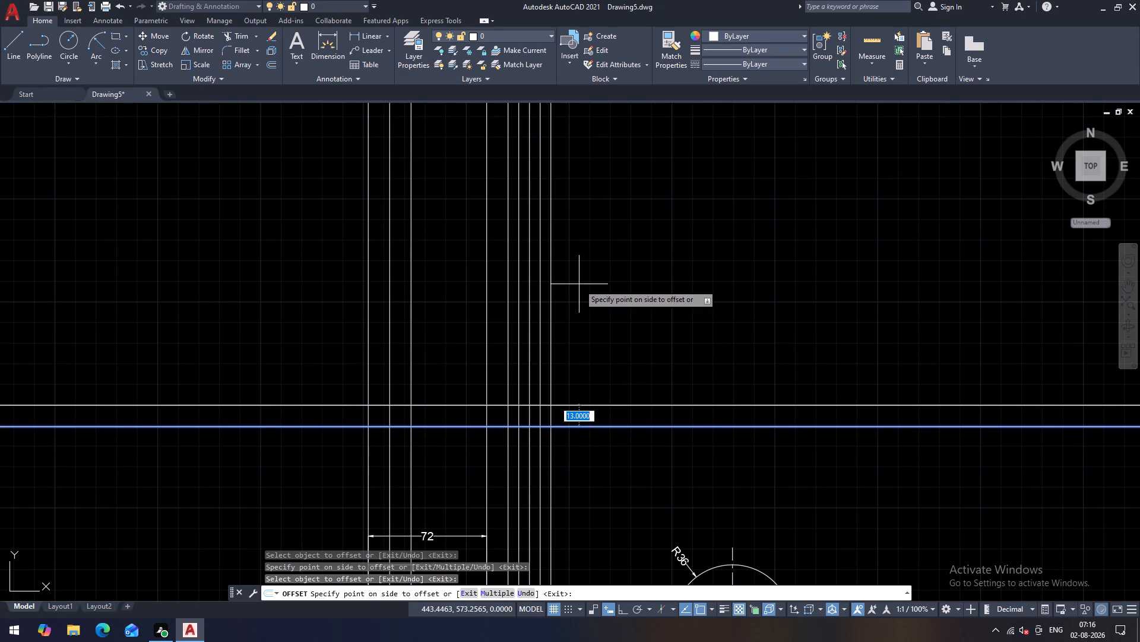
text(85)
key(Return)
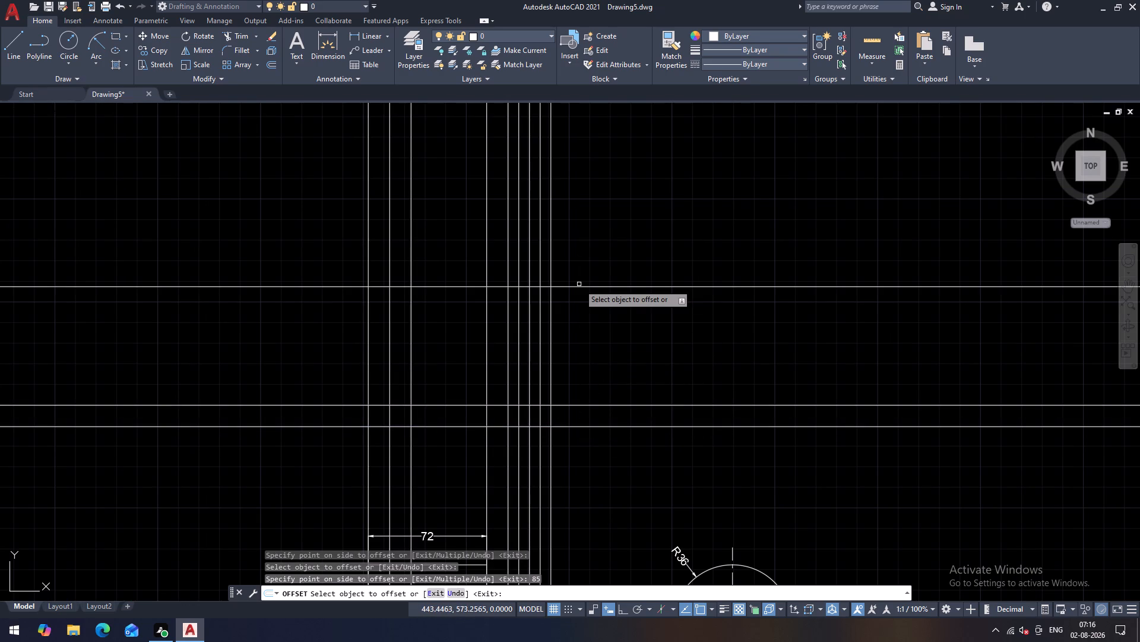
click(569, 286)
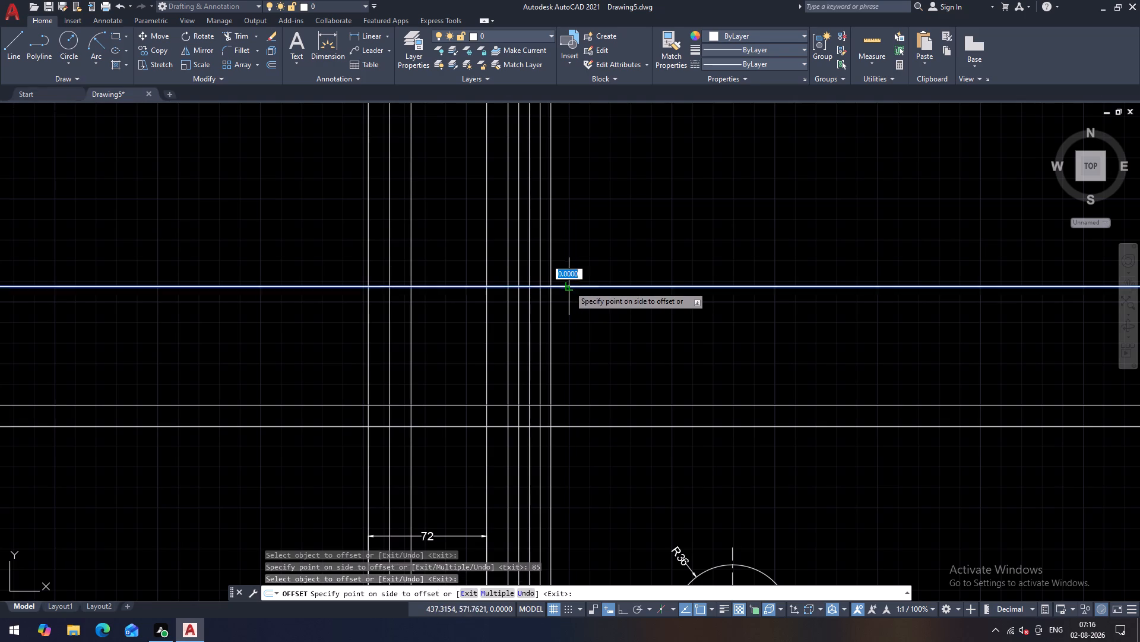
click(569, 252)
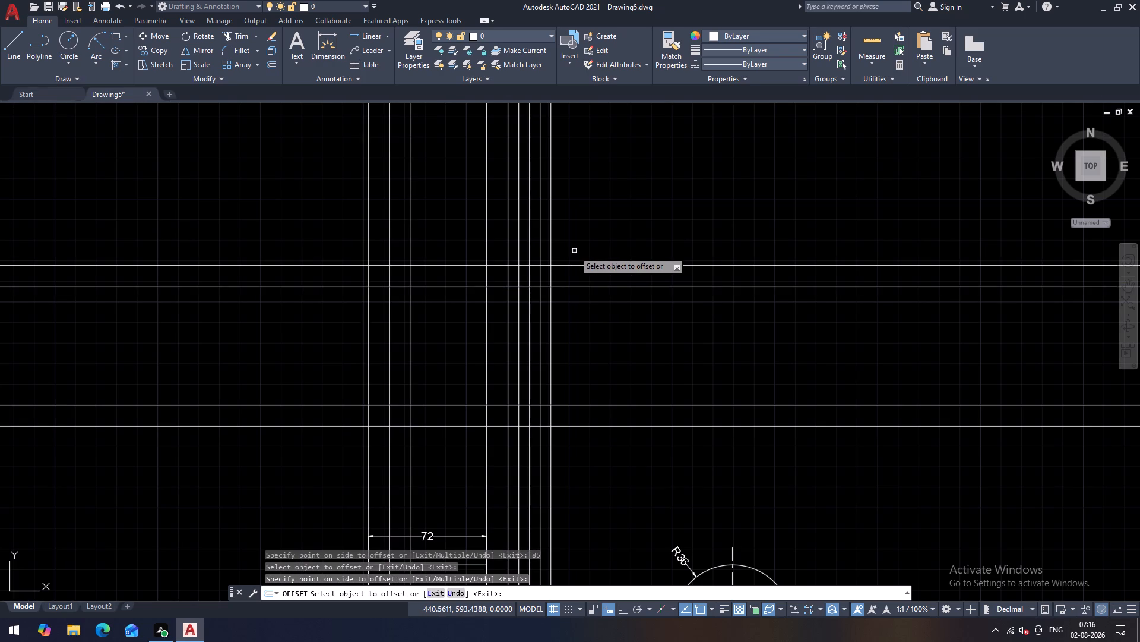
click(571, 264)
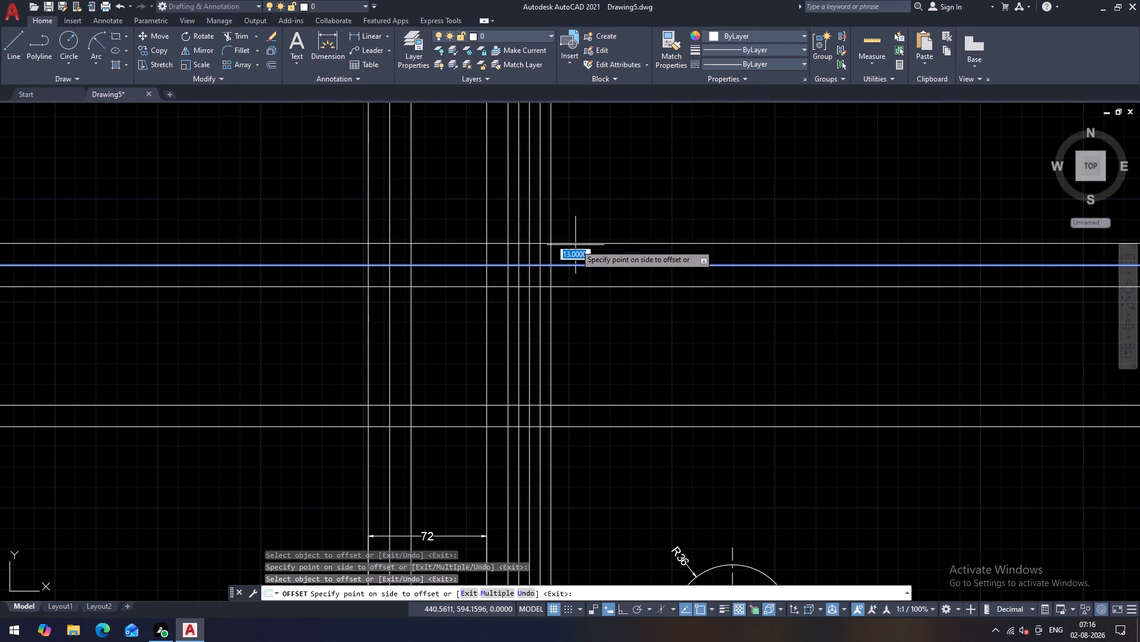
click(579, 230)
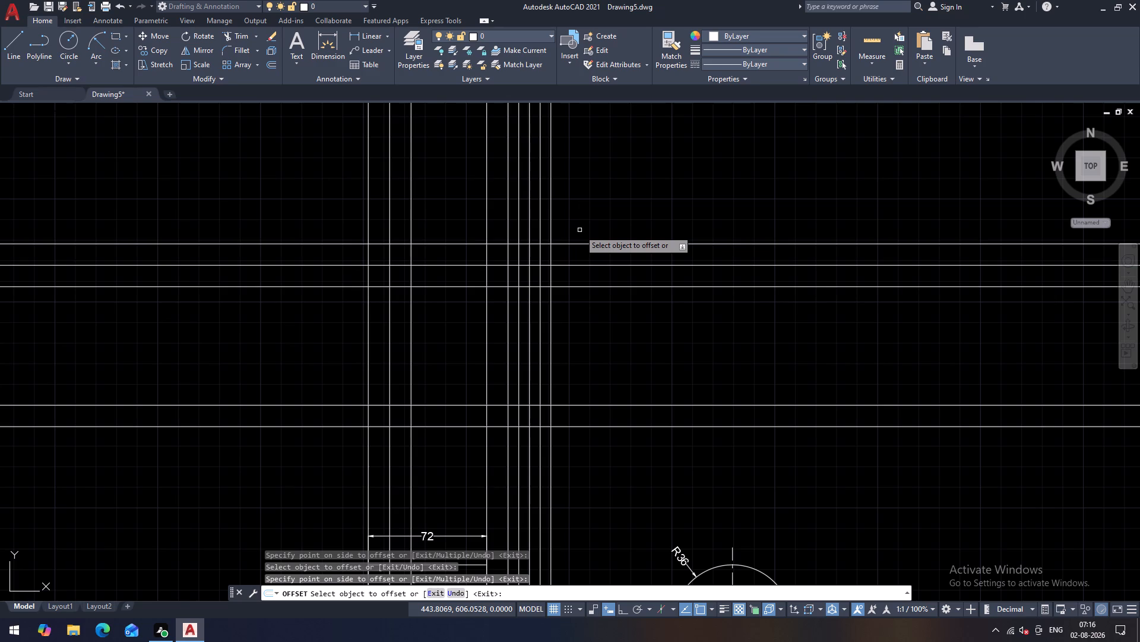
scroll(579, 230, down, 1)
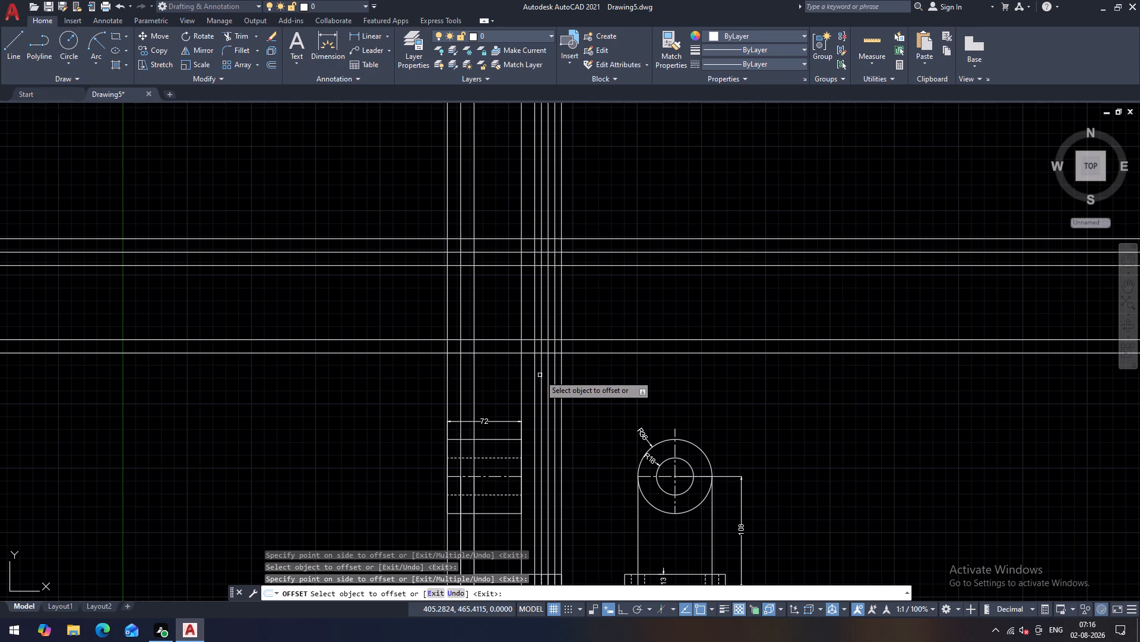
key(Escape)
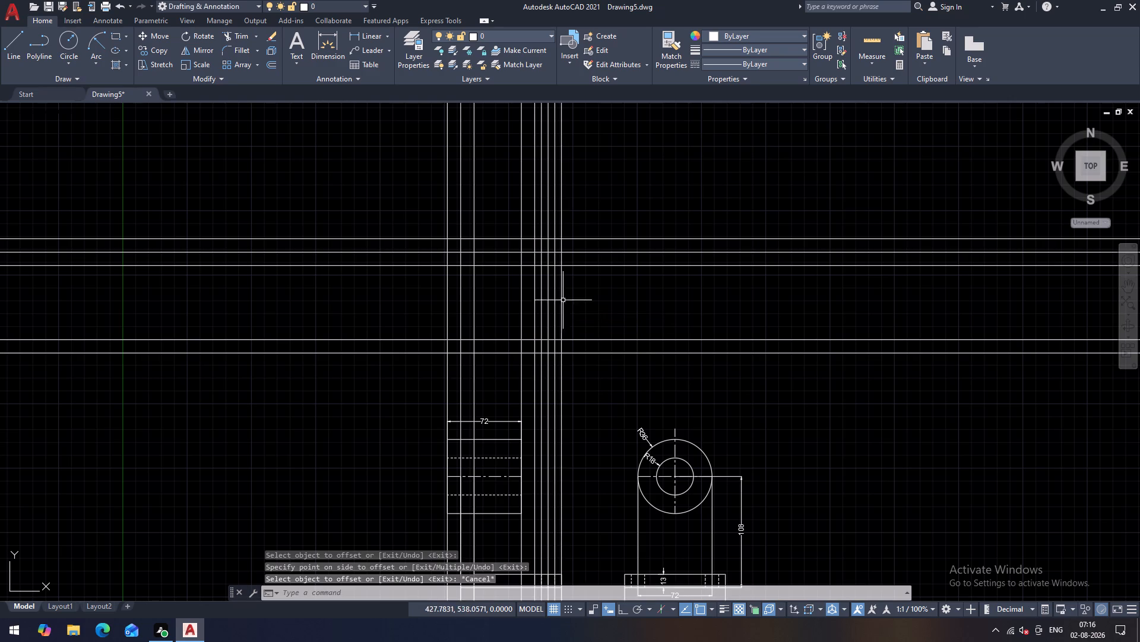
Trim the vertical and horizontal construction lines back to the outer rectangle of the new view above the side view.
text(tr)
key(space)
key(space)
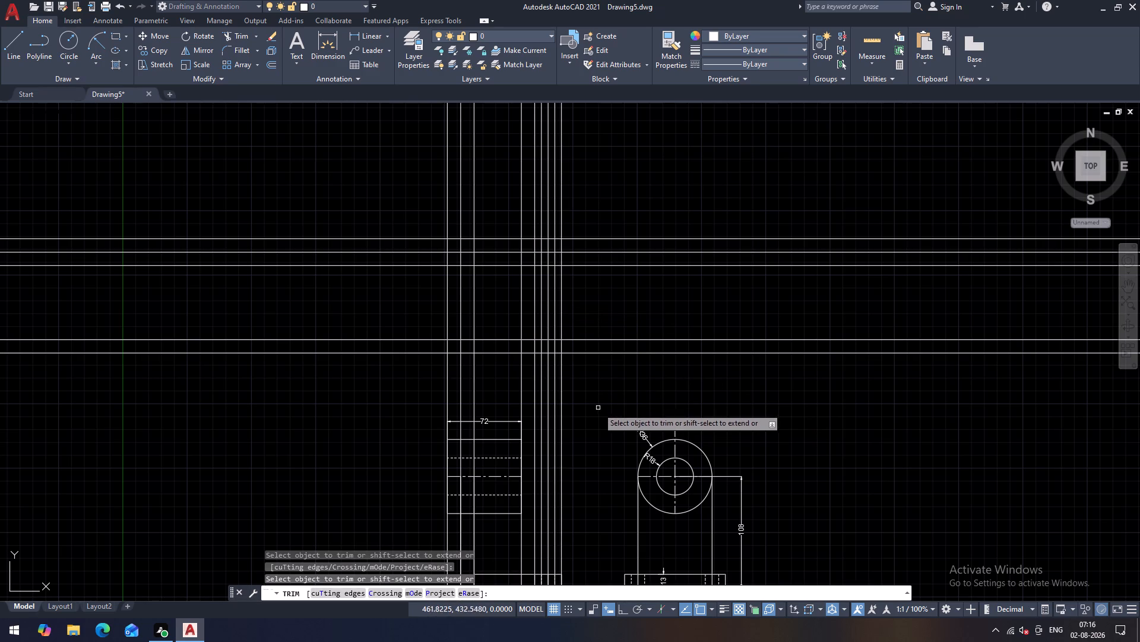
drag(603, 395, 338, 334)
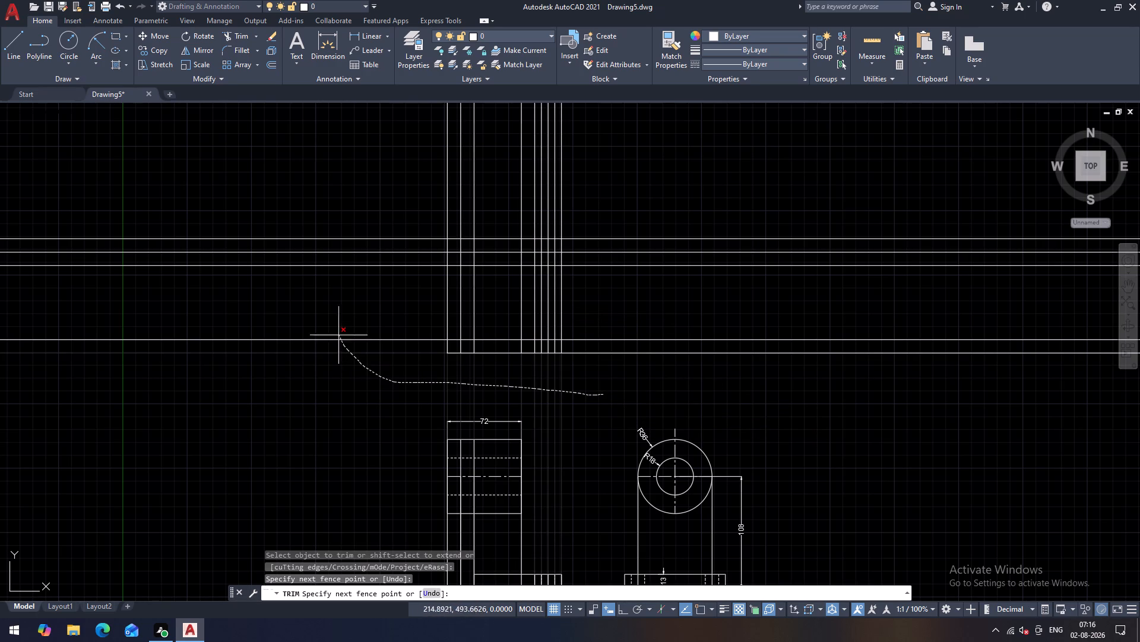
drag(338, 334, 609, 408)
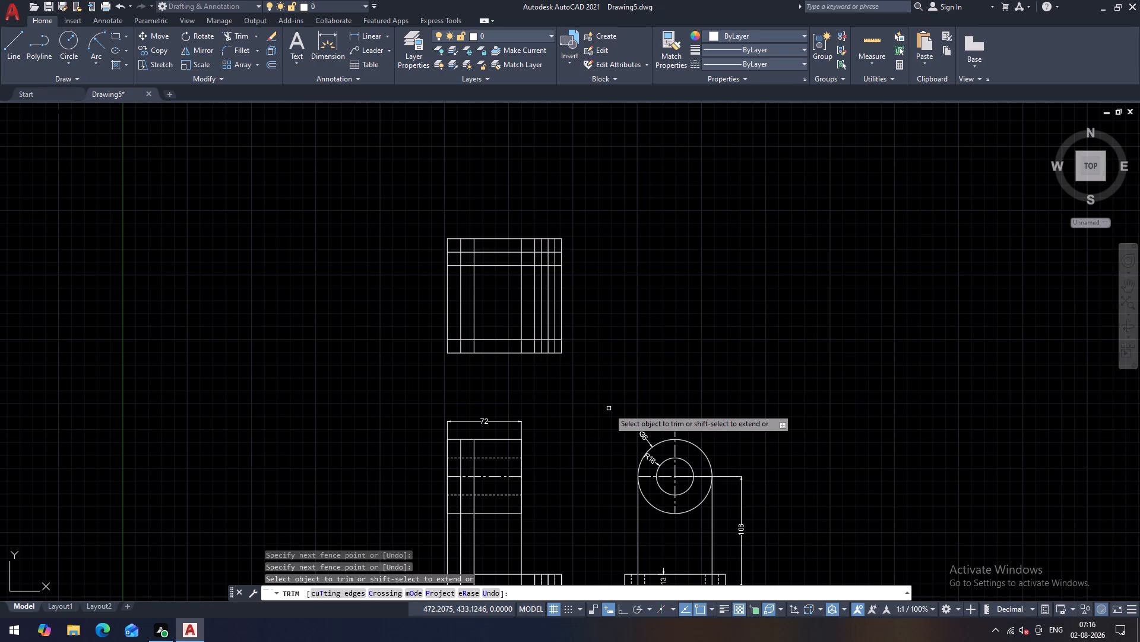
middle_drag(423, 487, 552, 273)
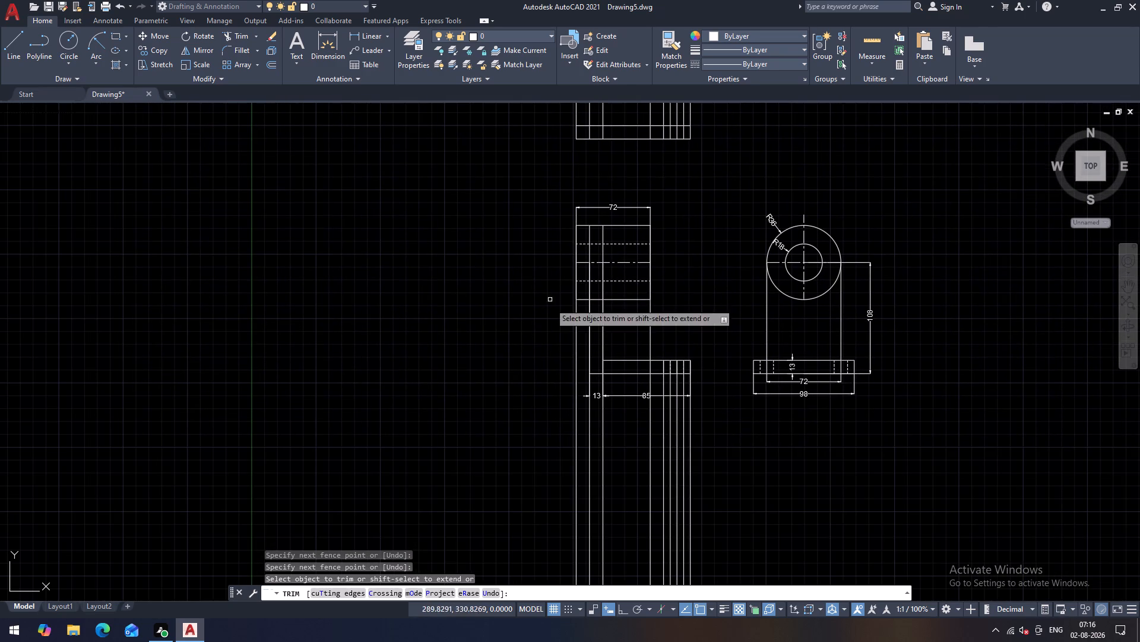
key(Escape)
Delete the leftover vertical projection lines running through and below the side view.
drag(747, 514, 400, 517)
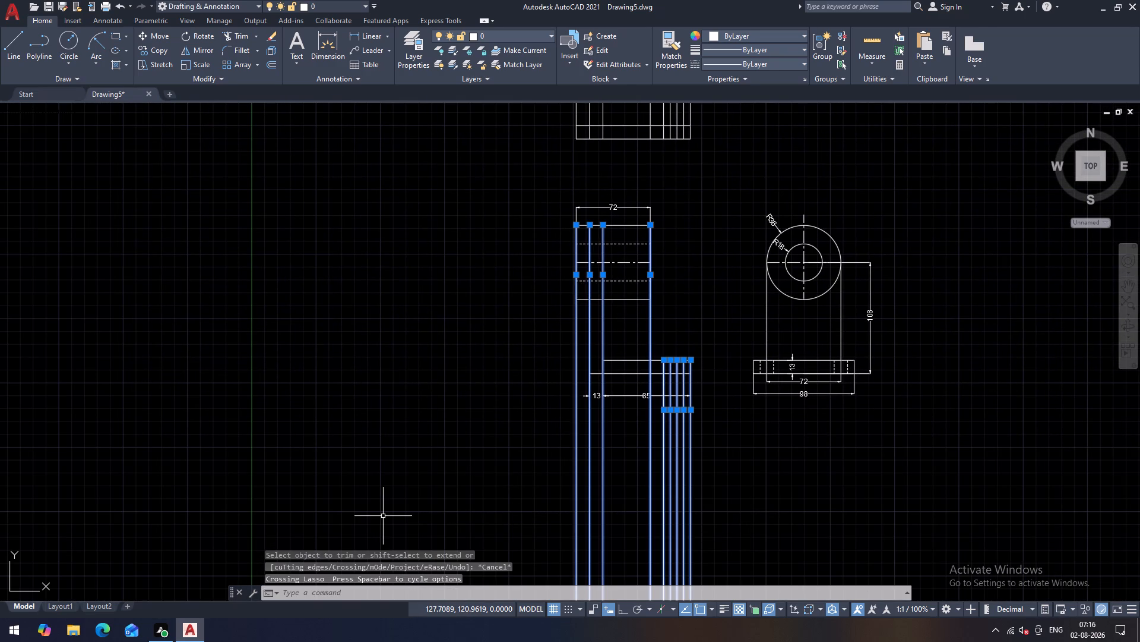
key(Delete)
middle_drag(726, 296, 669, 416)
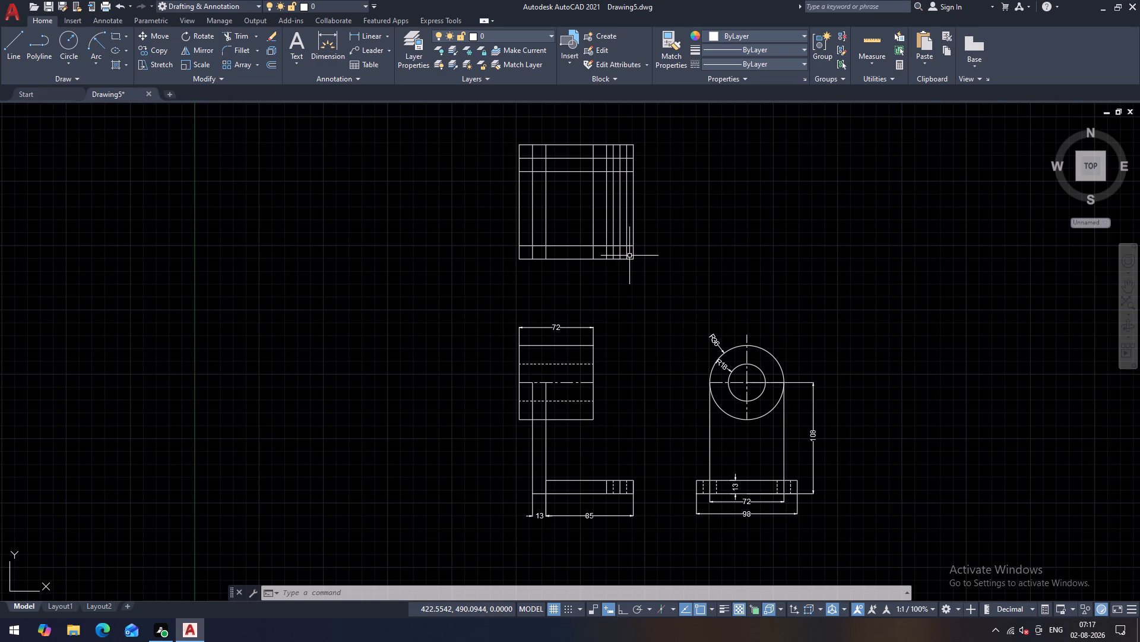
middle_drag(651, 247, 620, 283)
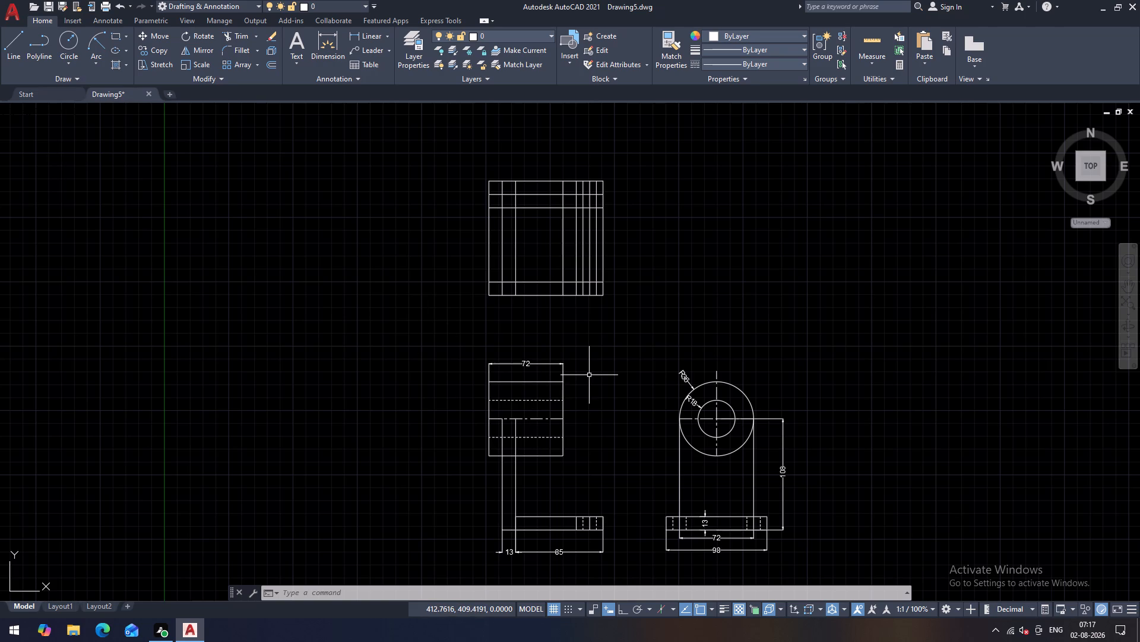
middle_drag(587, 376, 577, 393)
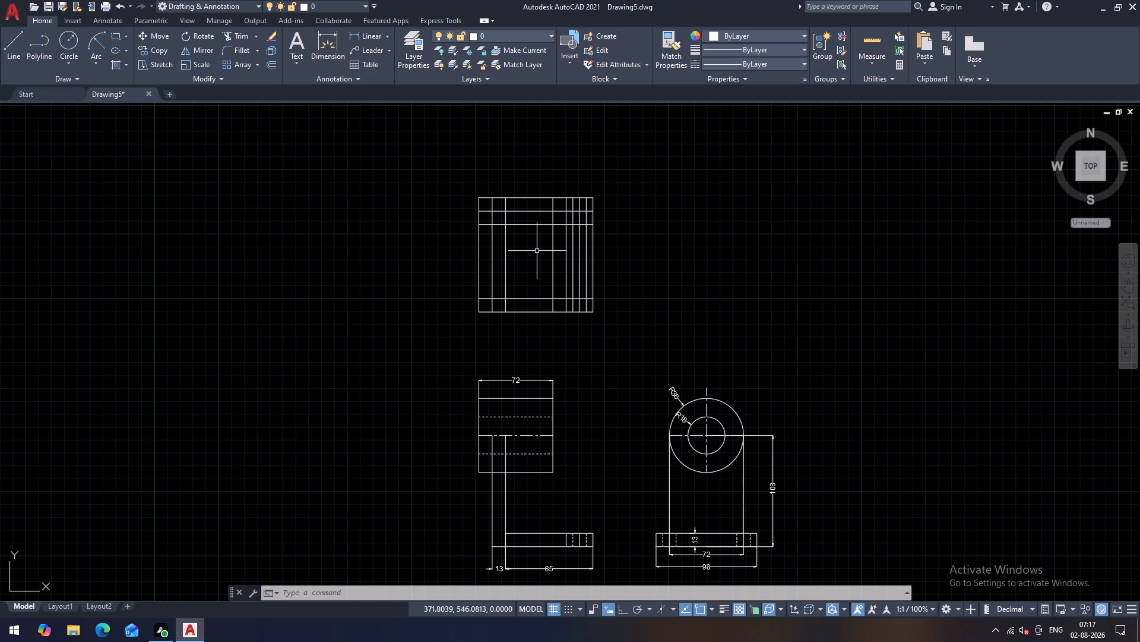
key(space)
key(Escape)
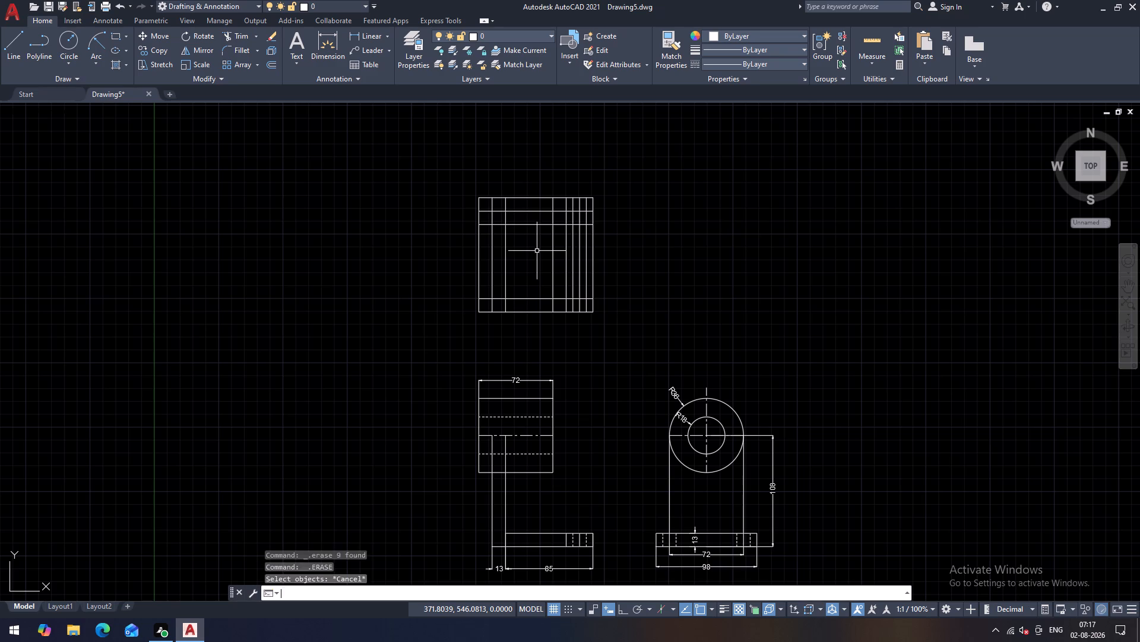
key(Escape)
Trim the middle portions of the inner right-hand vertical lines in the new view, between its upper band and bottom band.
text(tr)
key(space)
key(space)
drag(535, 257, 560, 267)
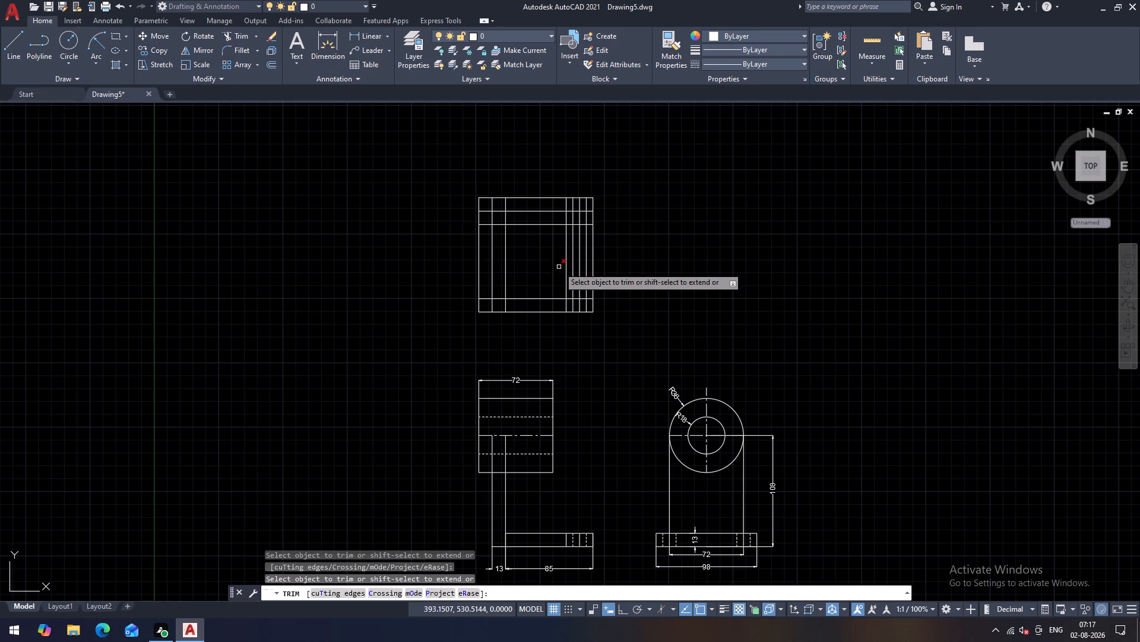
drag(560, 267, 574, 266)
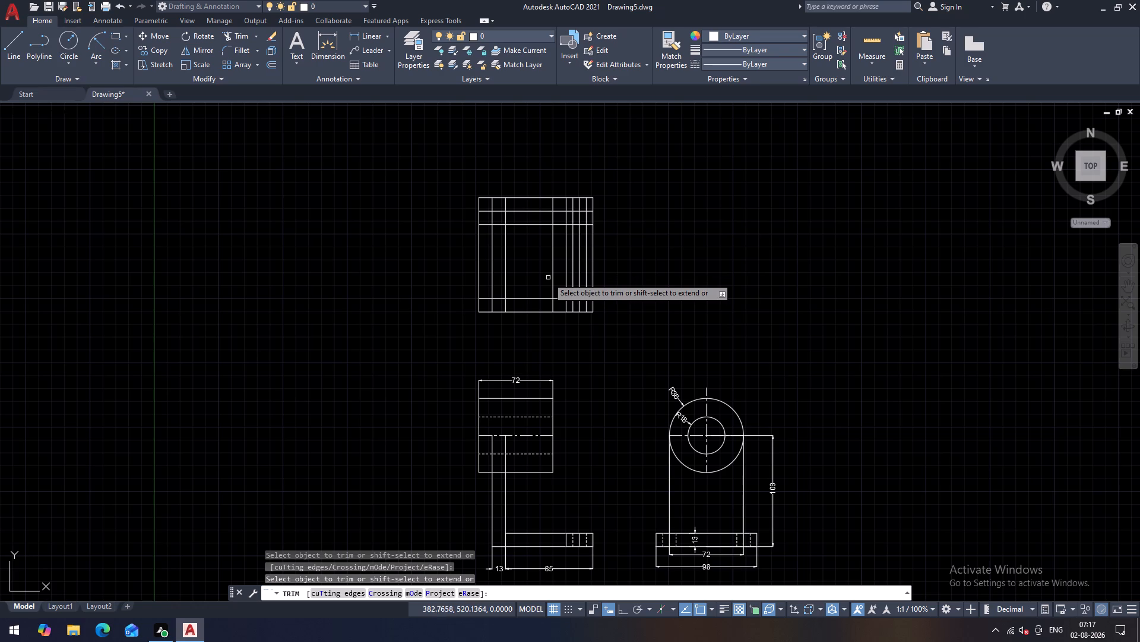
drag(543, 273, 577, 270)
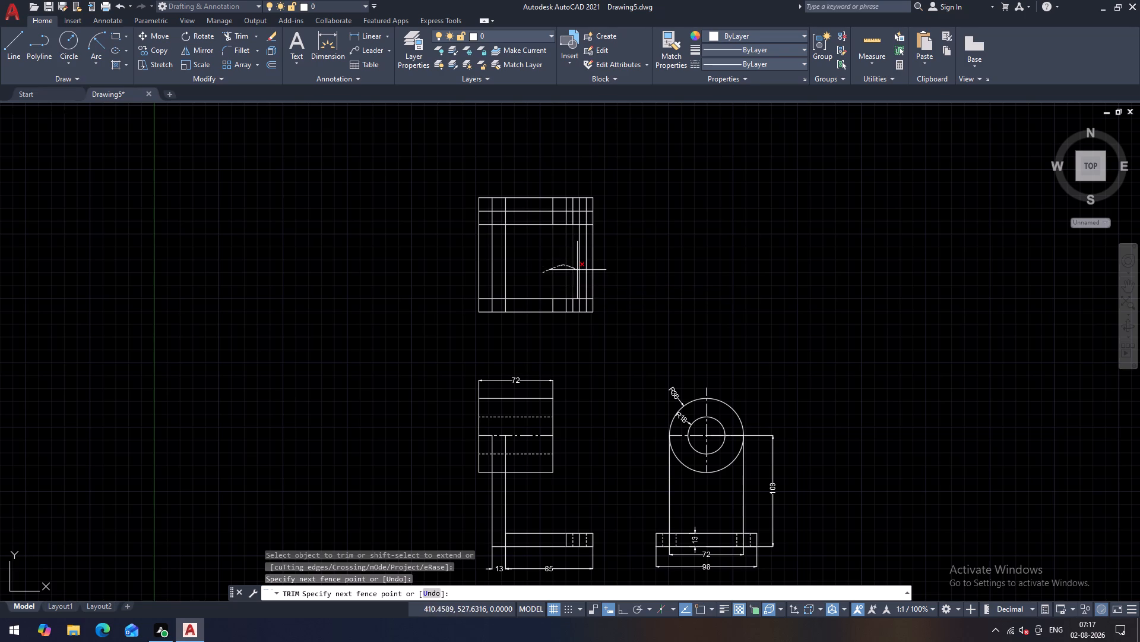
drag(577, 270, 588, 274)
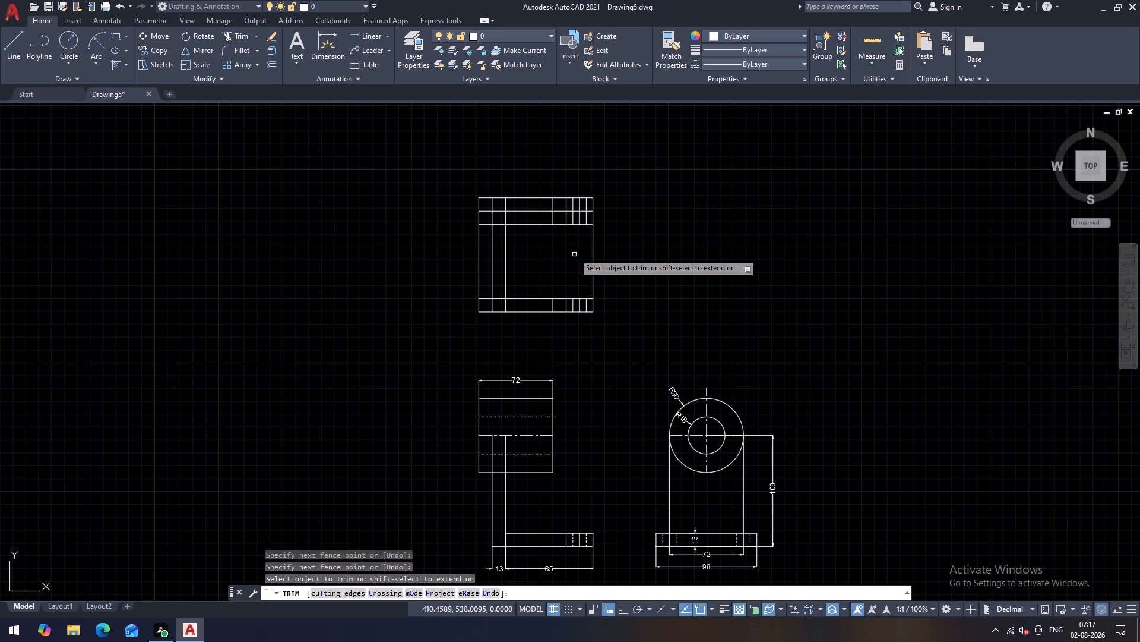
scroll(543, 183, up, 1)
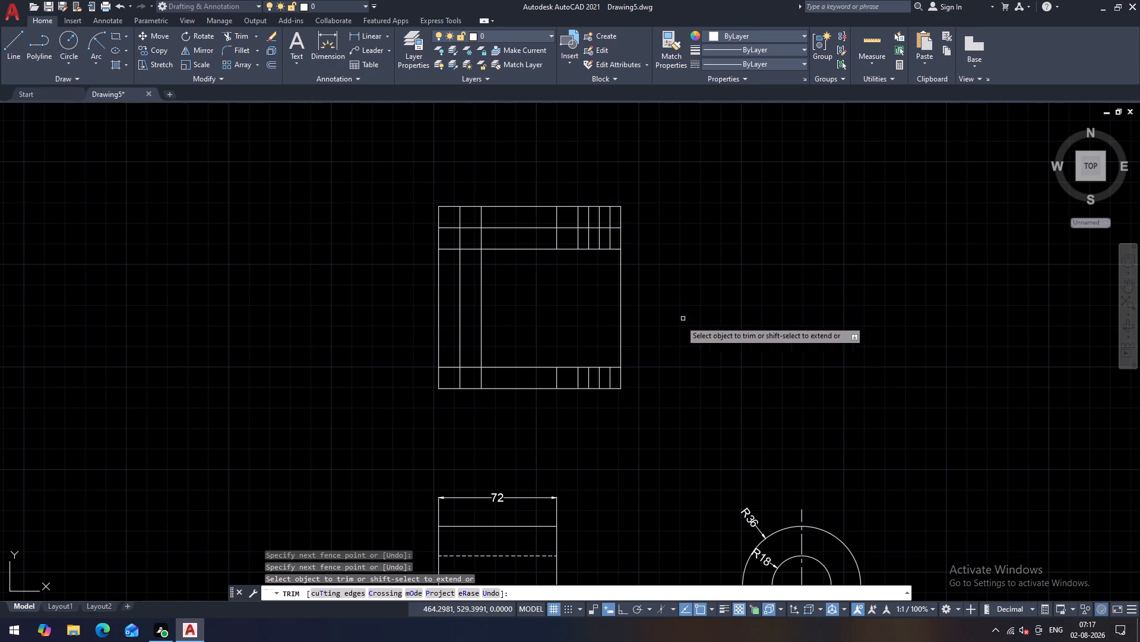
key(Escape)
Add a vertical linear dimension beside the new view's right edge, spanning the open section between its upper and bottom bands.
scroll(665, 325, down, 1)
middle_drag(662, 401, 664, 237)
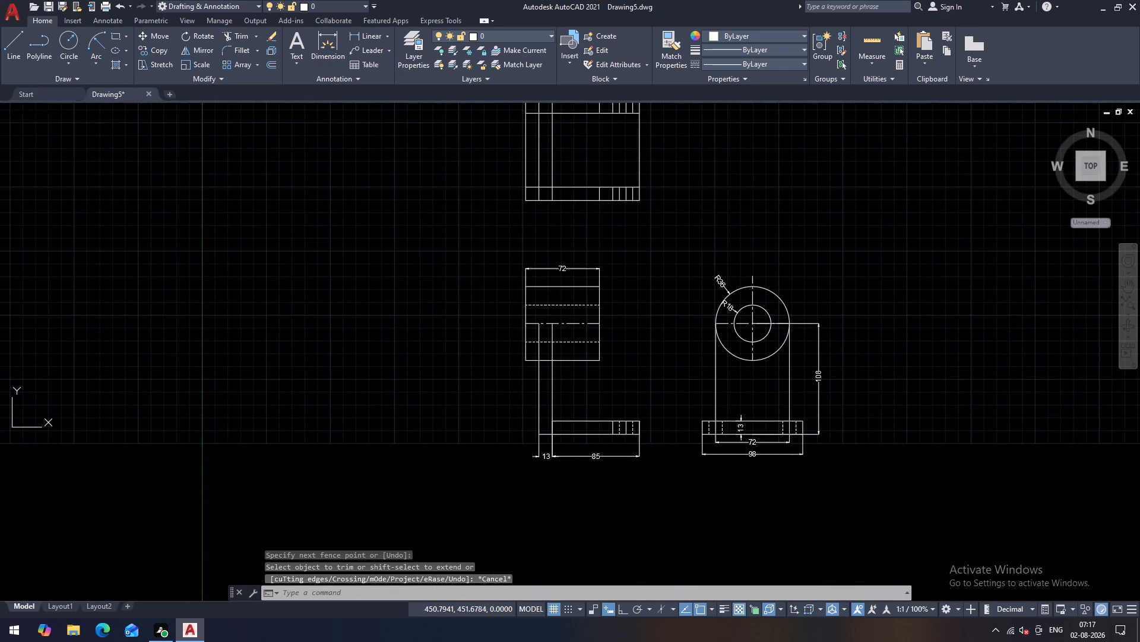
middle_drag(664, 237, 659, 288)
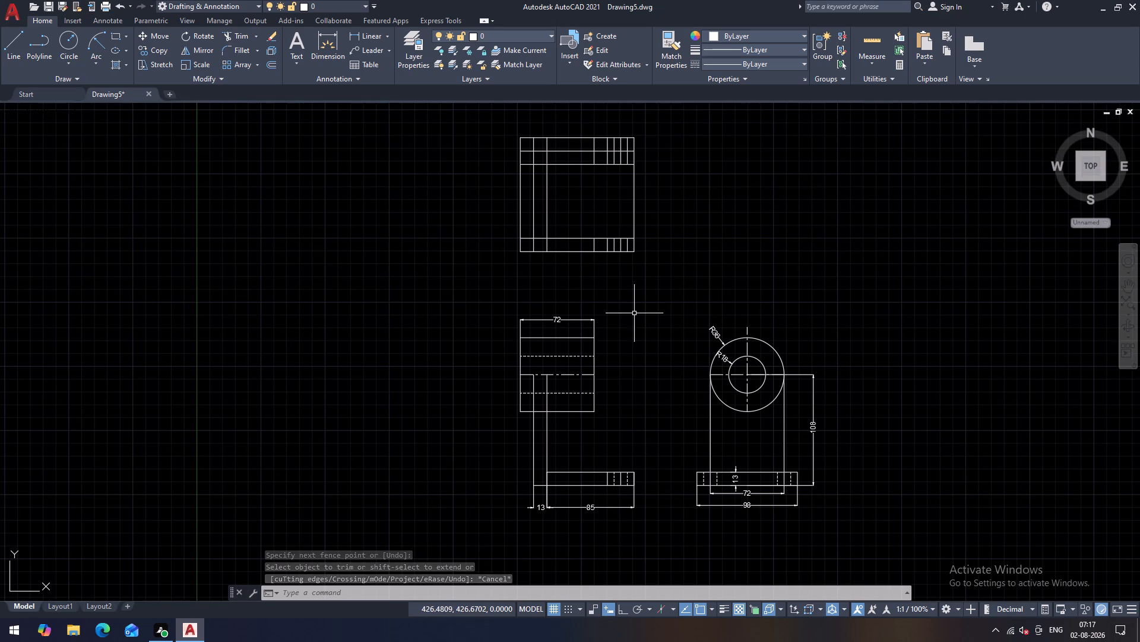
middle_drag(640, 315, 623, 361)
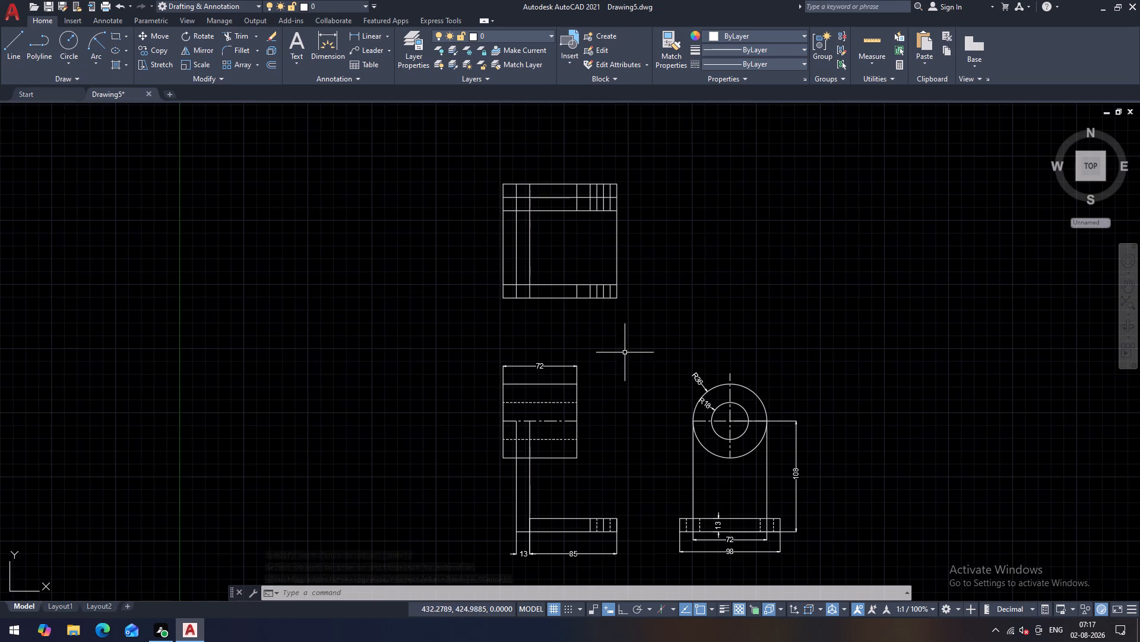
click(358, 34)
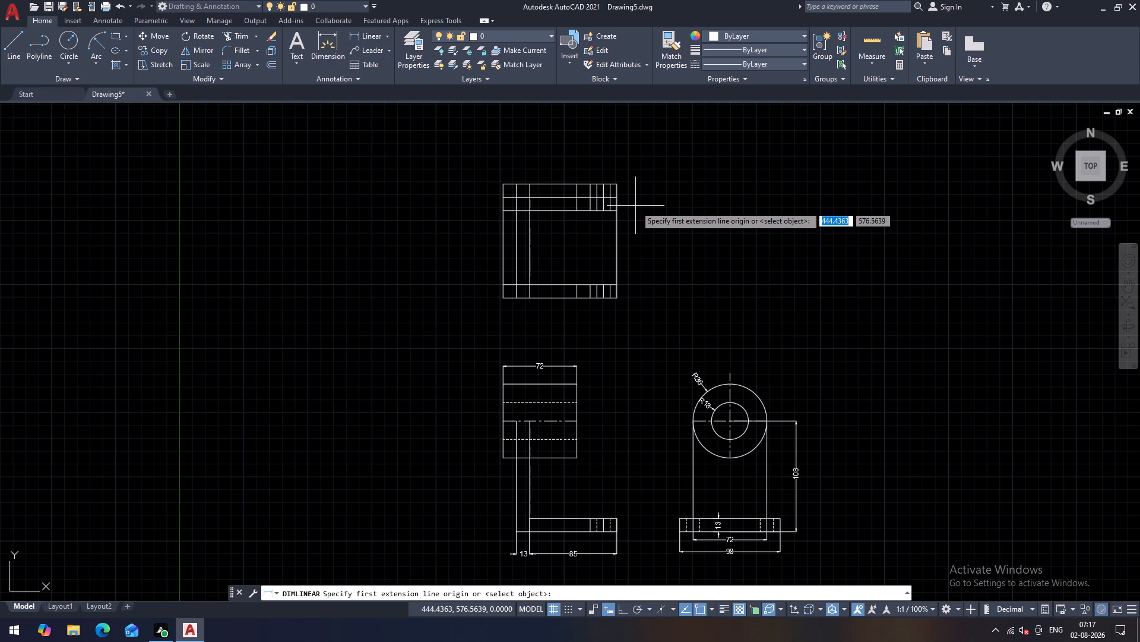
scroll(635, 206, up, 1)
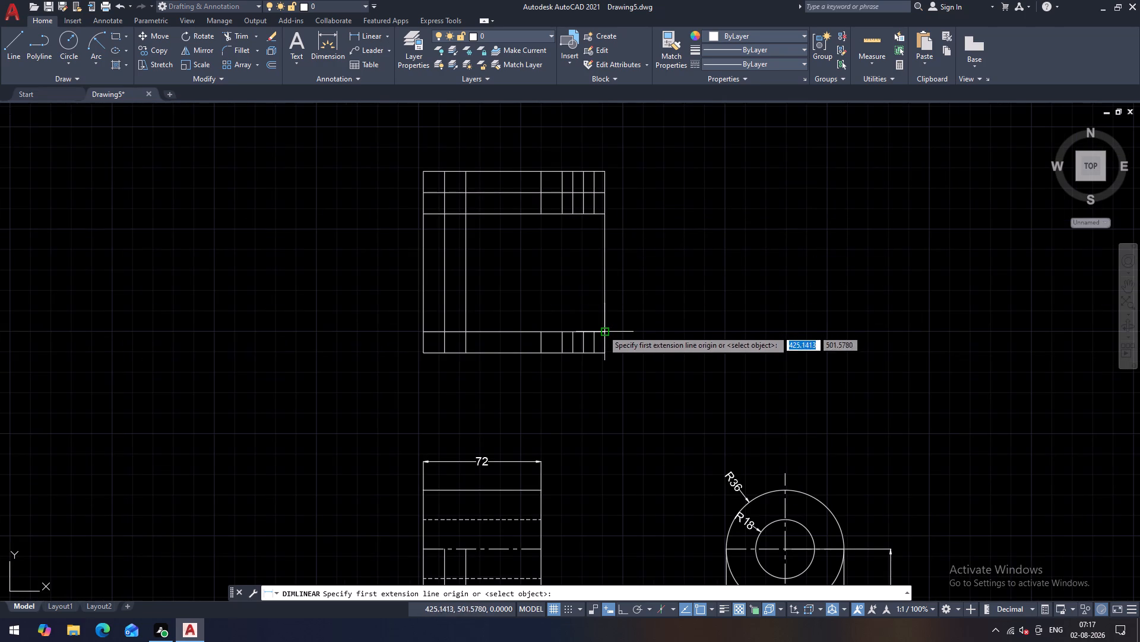
click(603, 332)
click(606, 215)
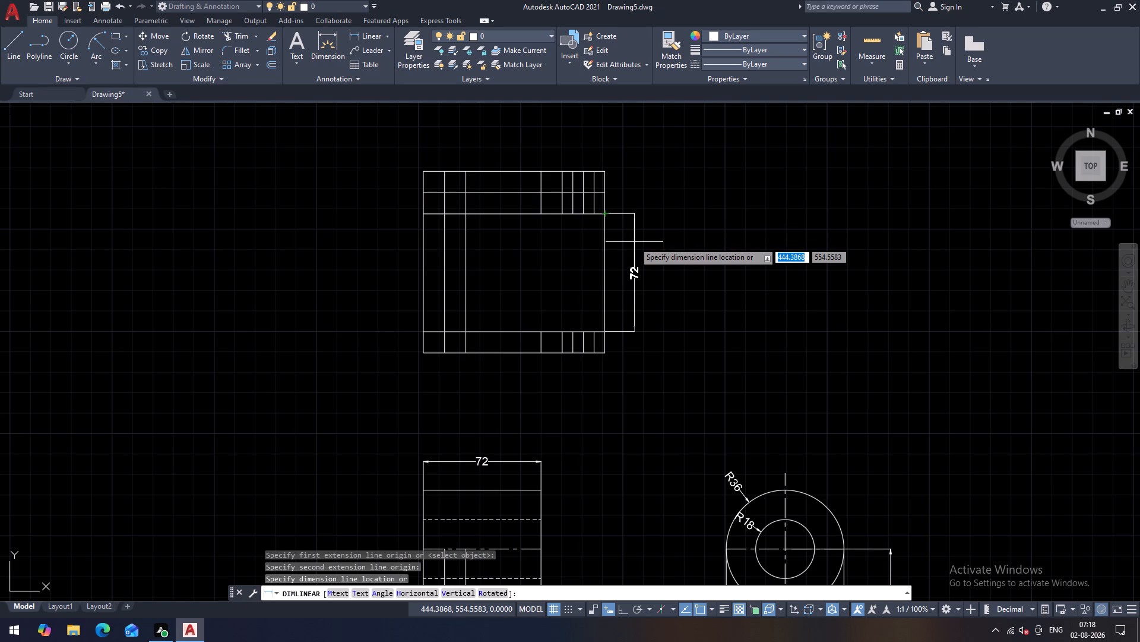
click(654, 253)
key(Escape)
Offset the horizontal line at the top of the new view's bottom band 36 upward.
middle_drag(699, 330, 700, 330)
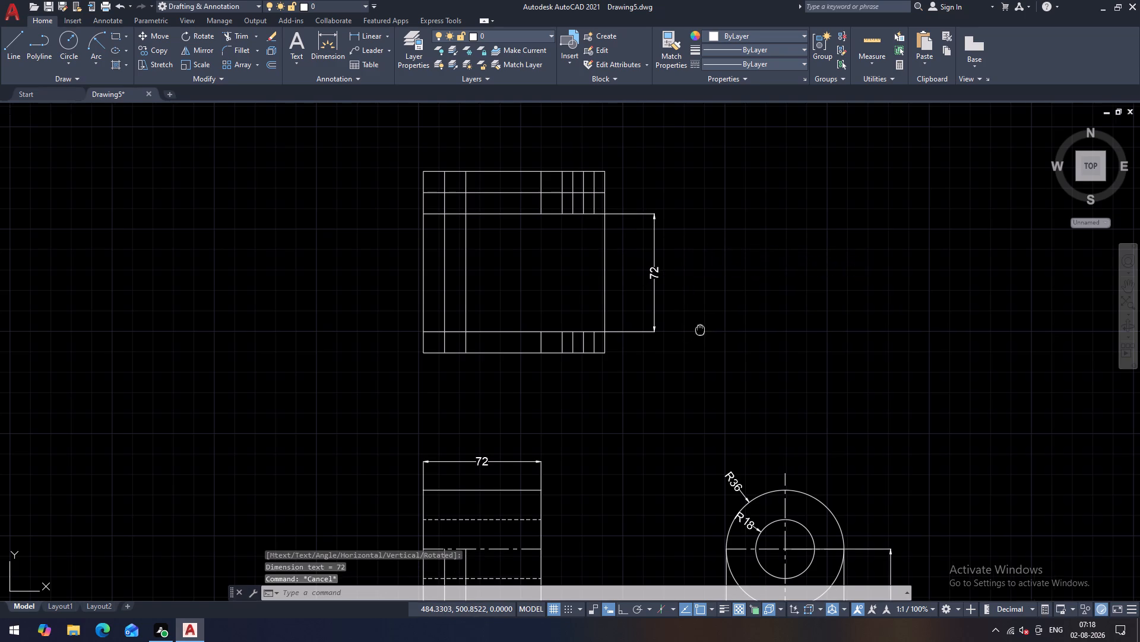
middle_drag(700, 330, 720, 323)
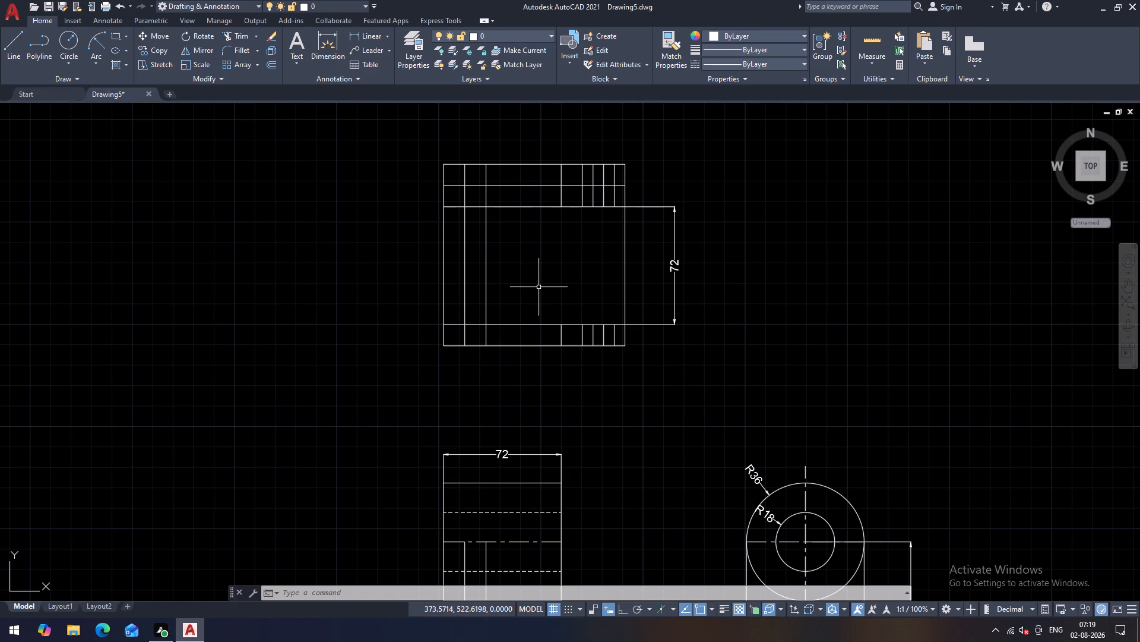
key(Escape)
text(o 36)
key(Return)
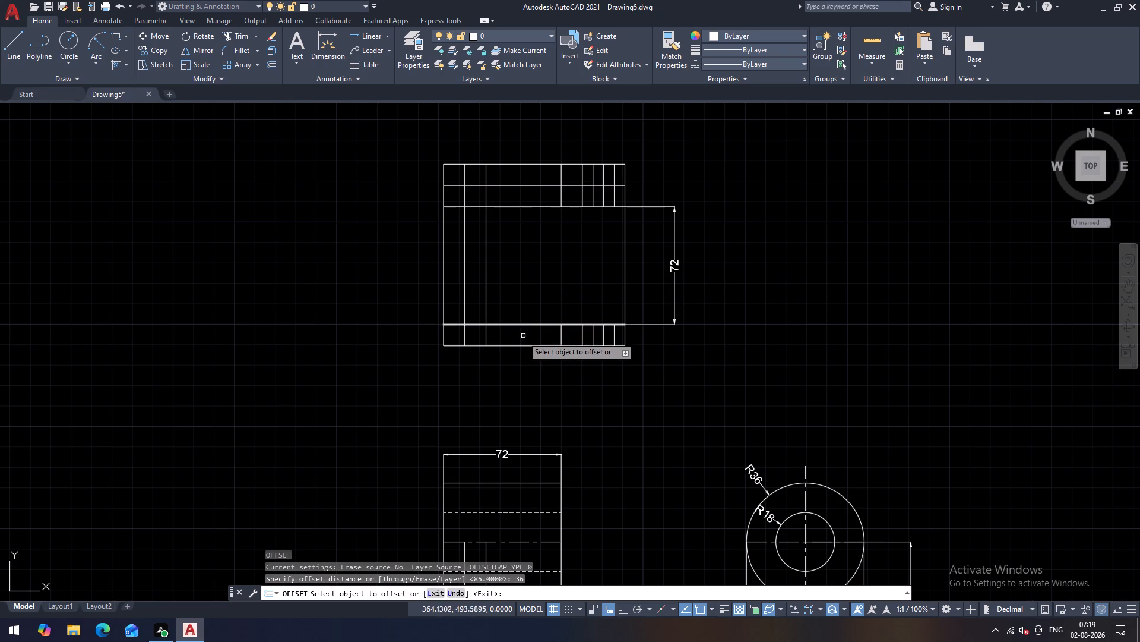
click(519, 347)
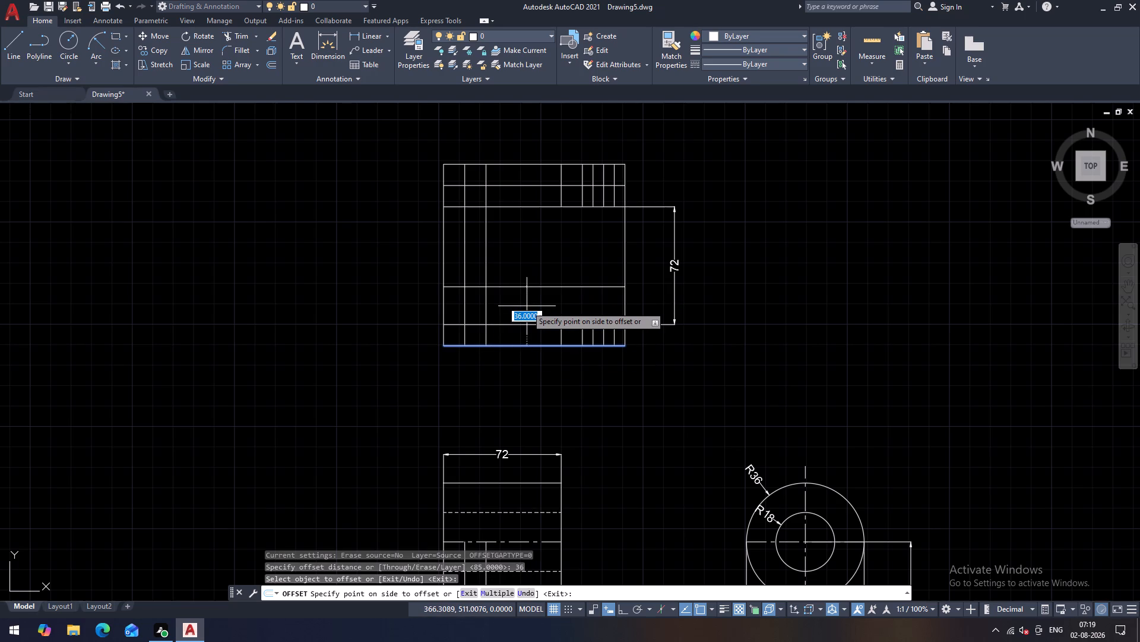
key(Escape)
key(space)
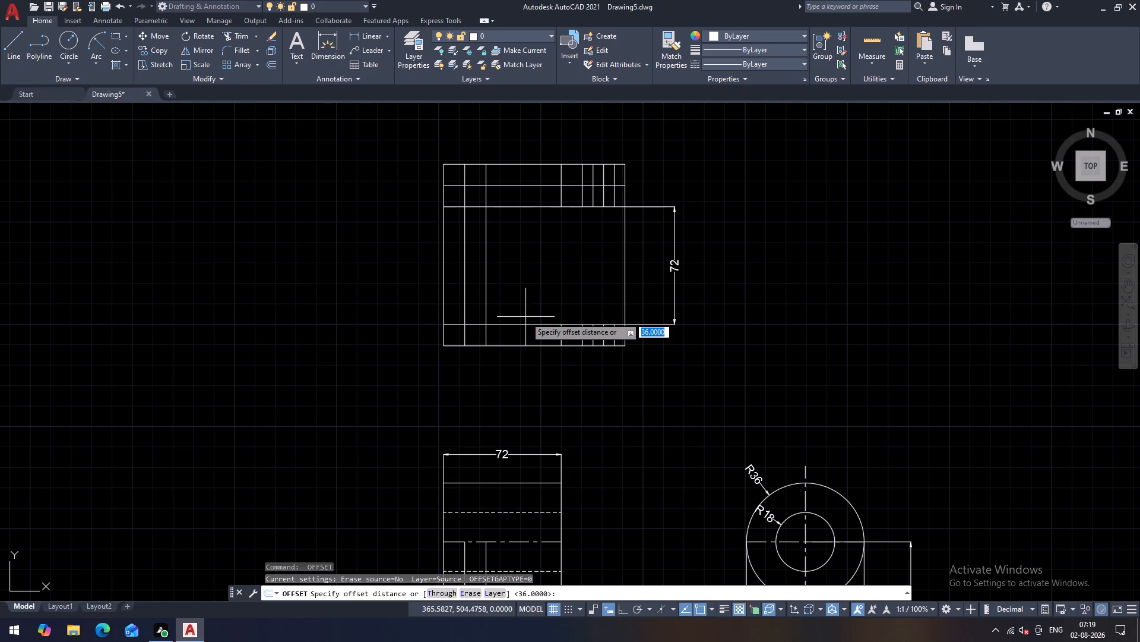
key(space)
click(523, 324)
click(528, 304)
key(Escape)
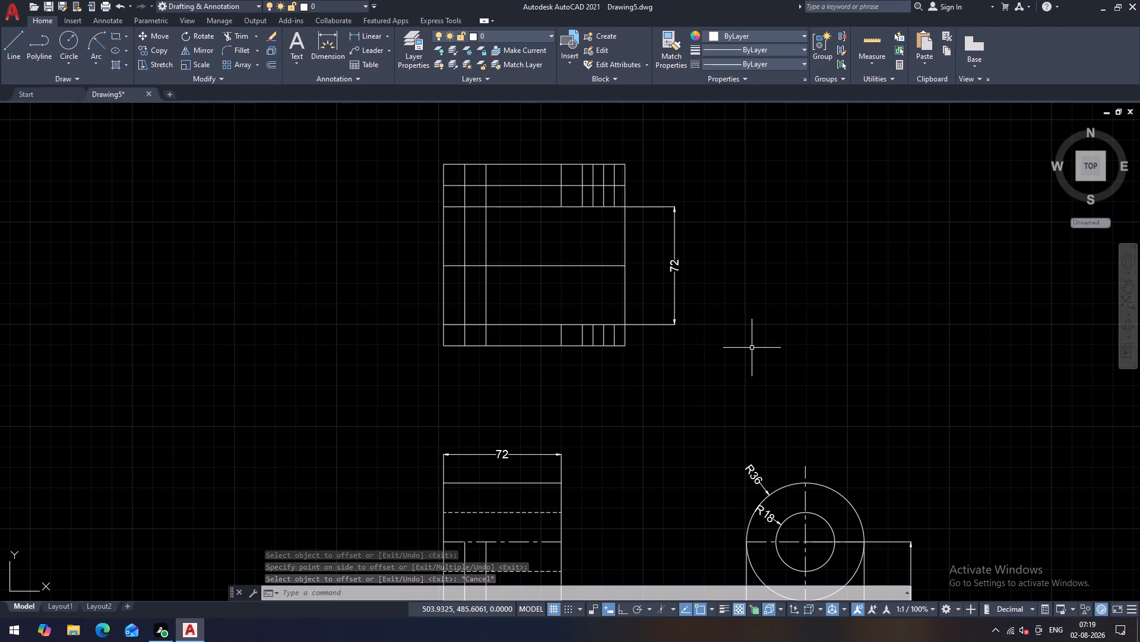
Offset the middle horizontal line of the new view 18 both upward and downward.
key(Escape)
key(space)
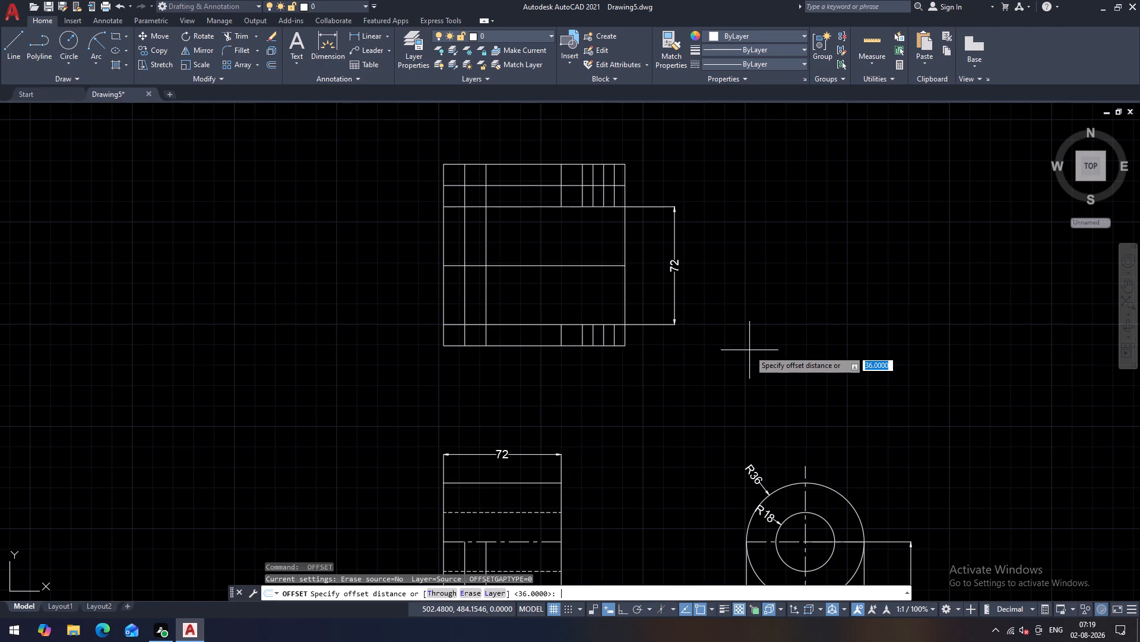
text(18)
key(Return)
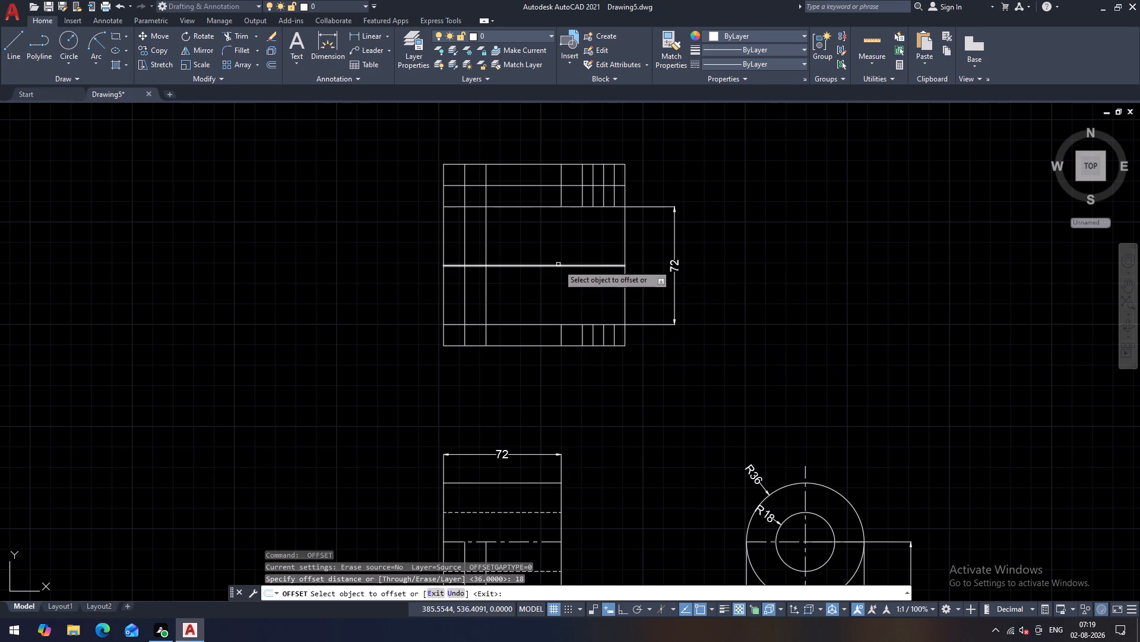
click(557, 265)
click(561, 248)
click(570, 266)
click(566, 275)
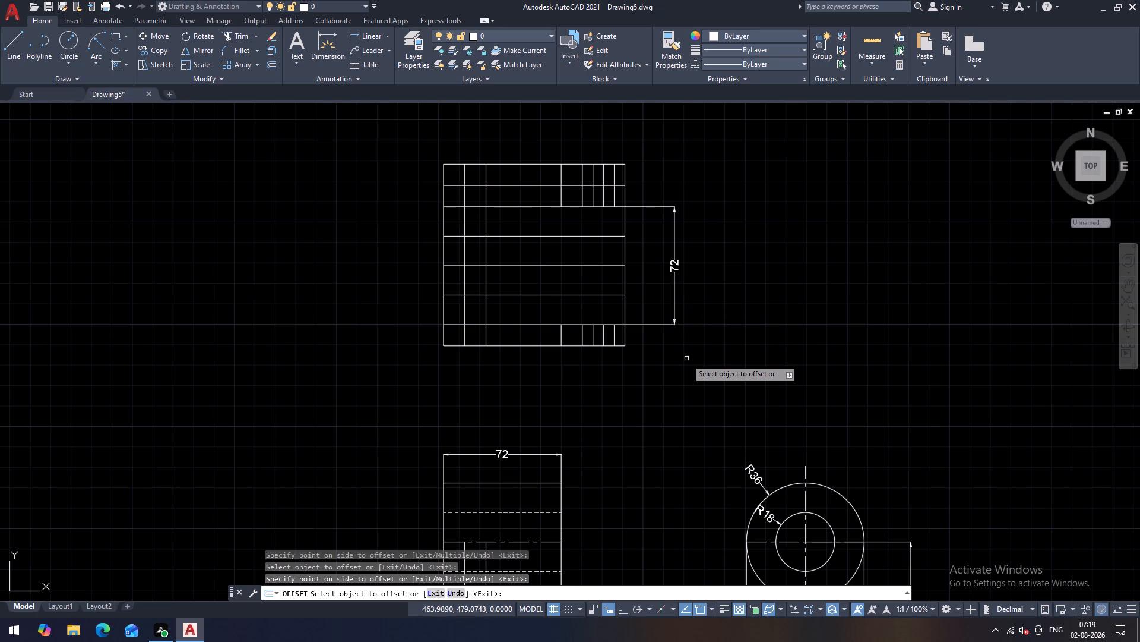
key(Escape)
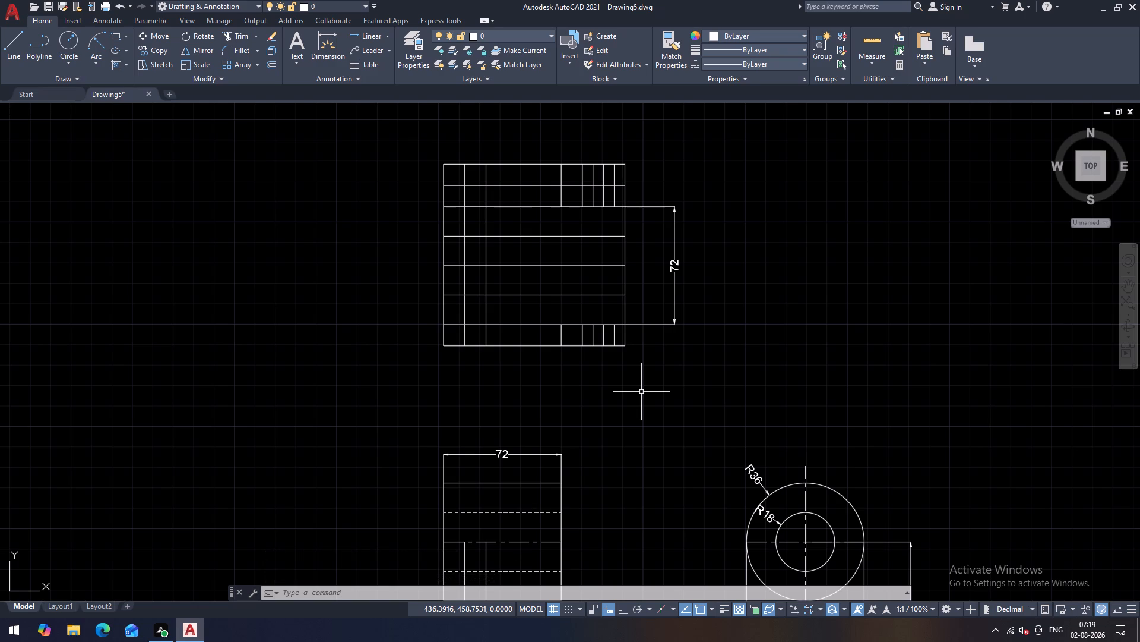
Extend the short vertical line above the side view's right edge from the bottom band up through the open section to the upper band.
scroll(588, 290, up, 1)
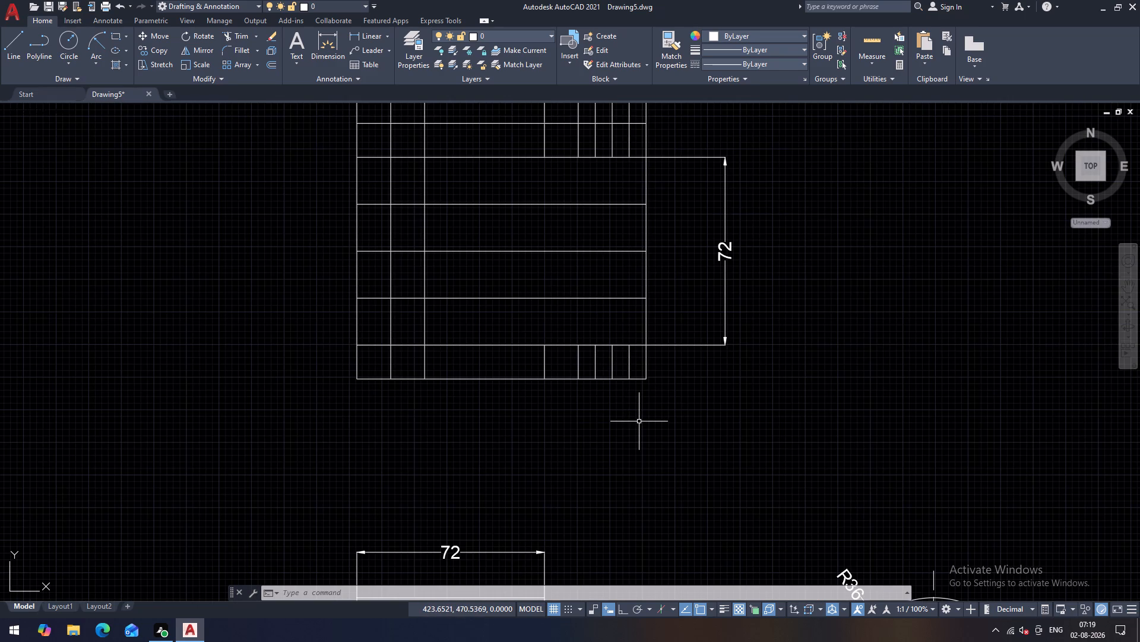
scroll(639, 421, down, 1)
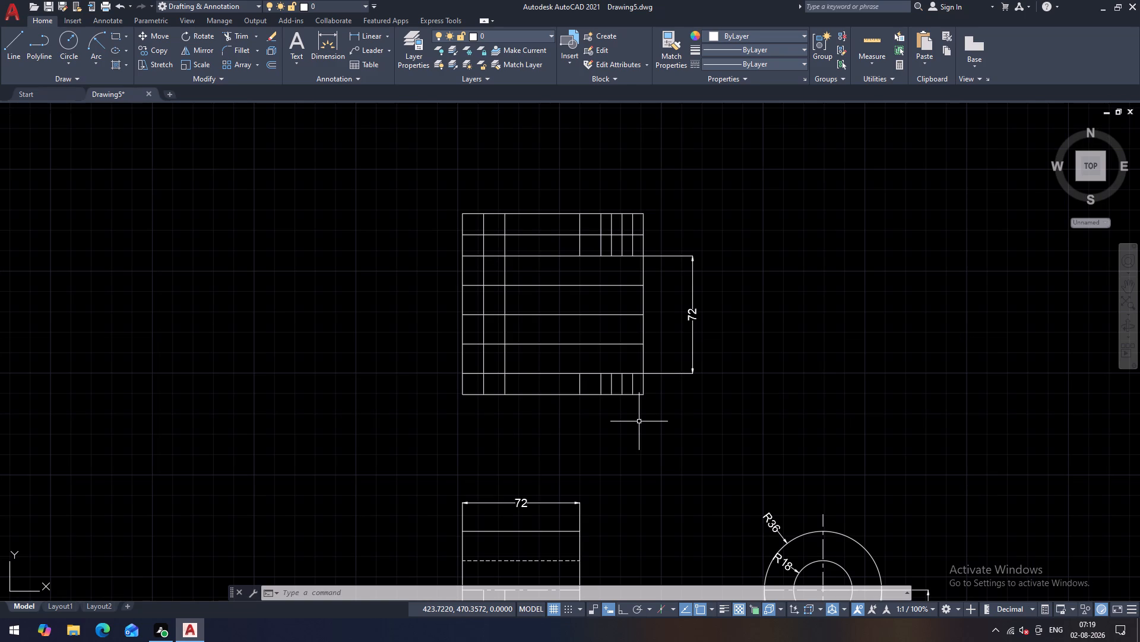
scroll(639, 421, down, 1)
scroll(639, 421, up, 1)
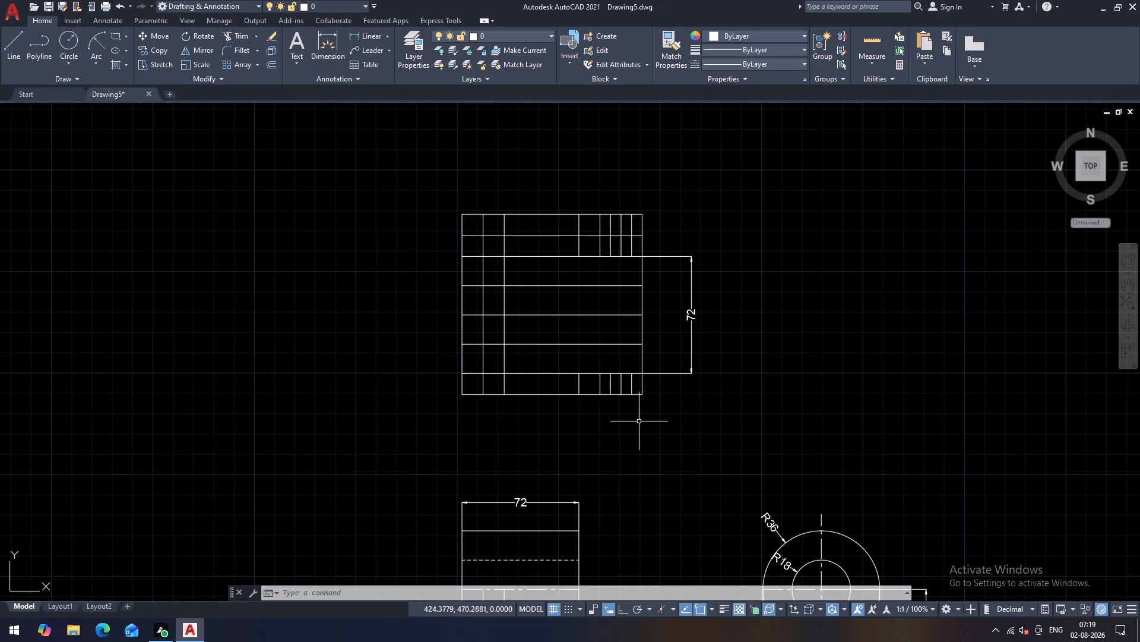
key(Escape)
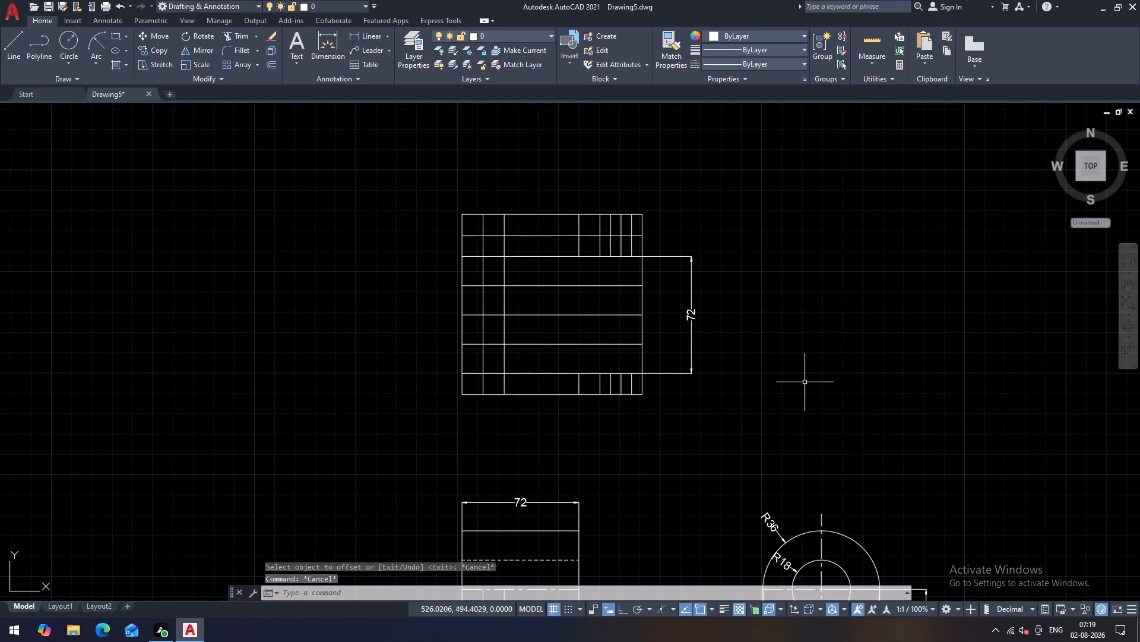
text(ex)
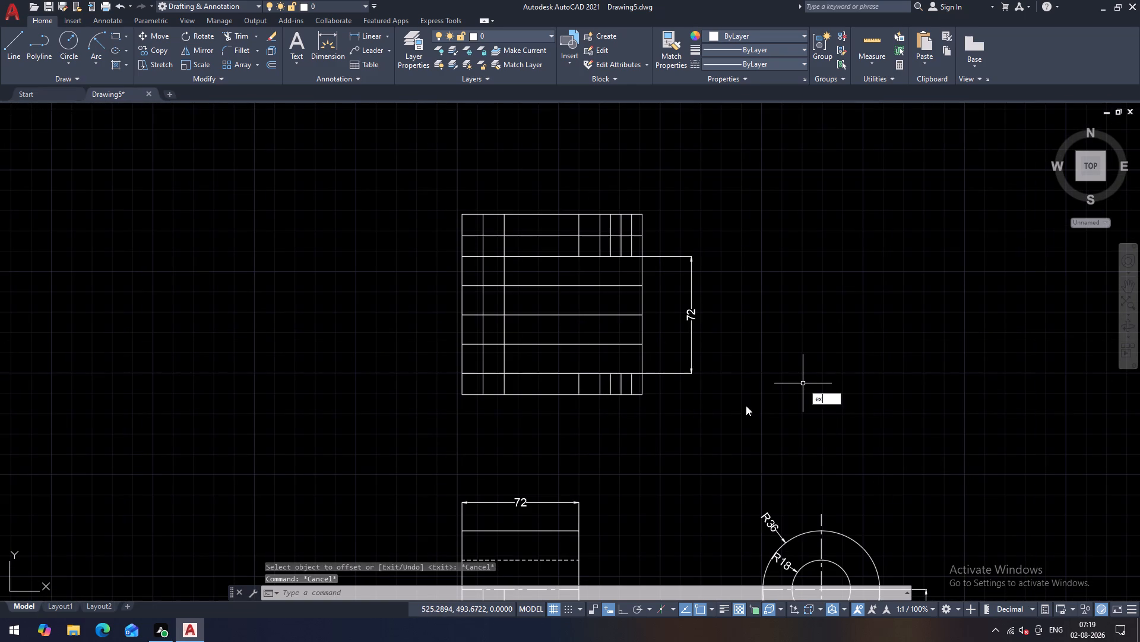
key(space)
click(578, 382)
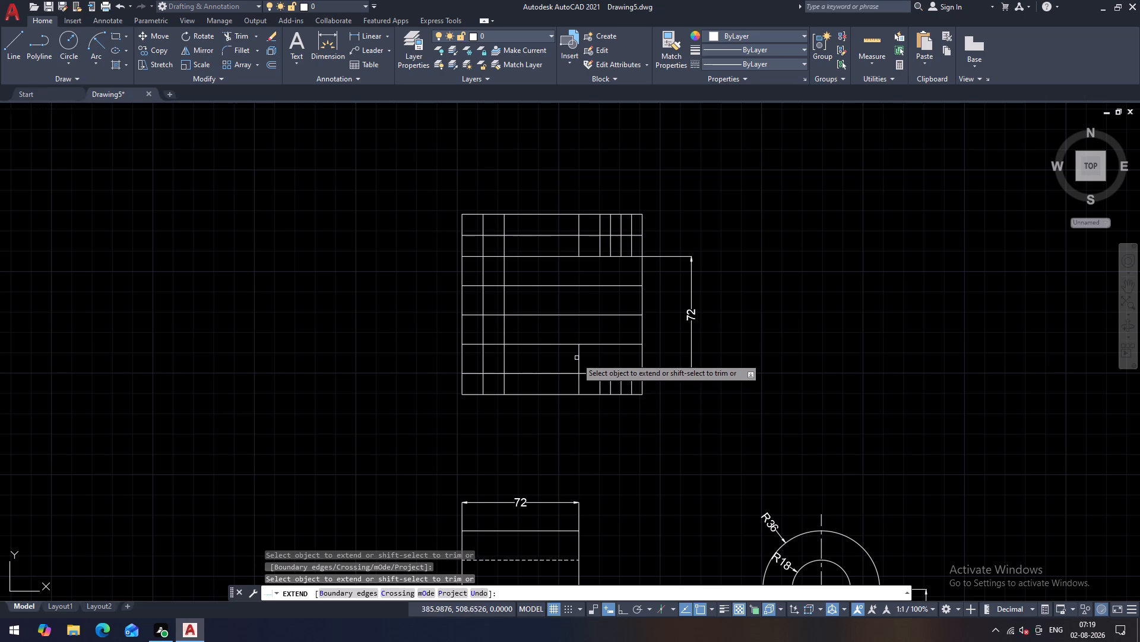
click(579, 353)
click(578, 329)
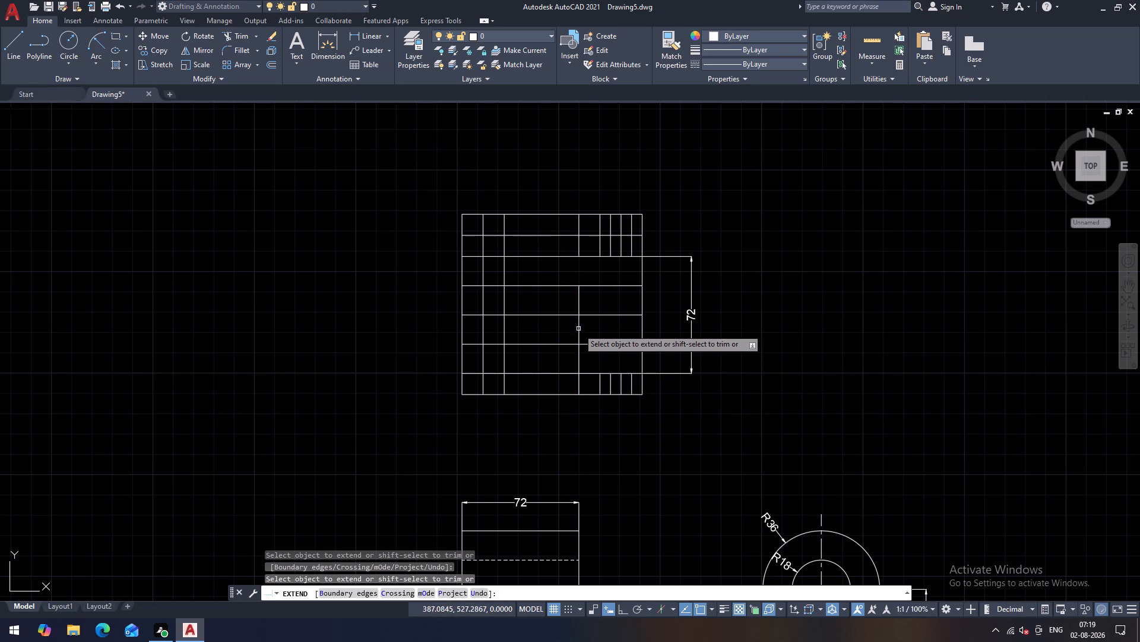
click(578, 303)
key(Escape)
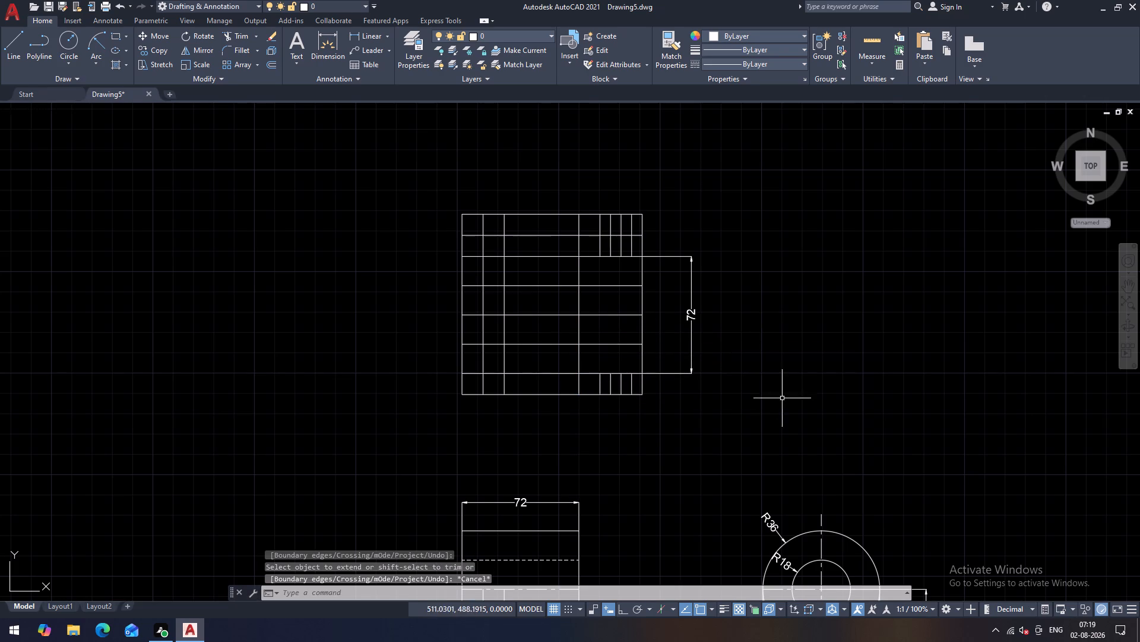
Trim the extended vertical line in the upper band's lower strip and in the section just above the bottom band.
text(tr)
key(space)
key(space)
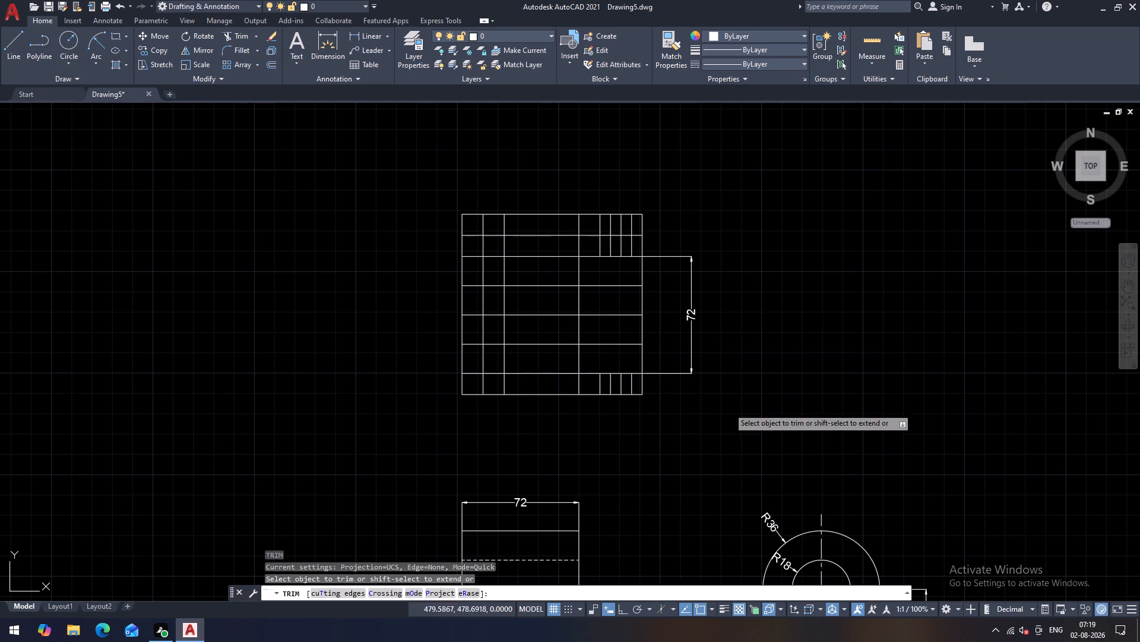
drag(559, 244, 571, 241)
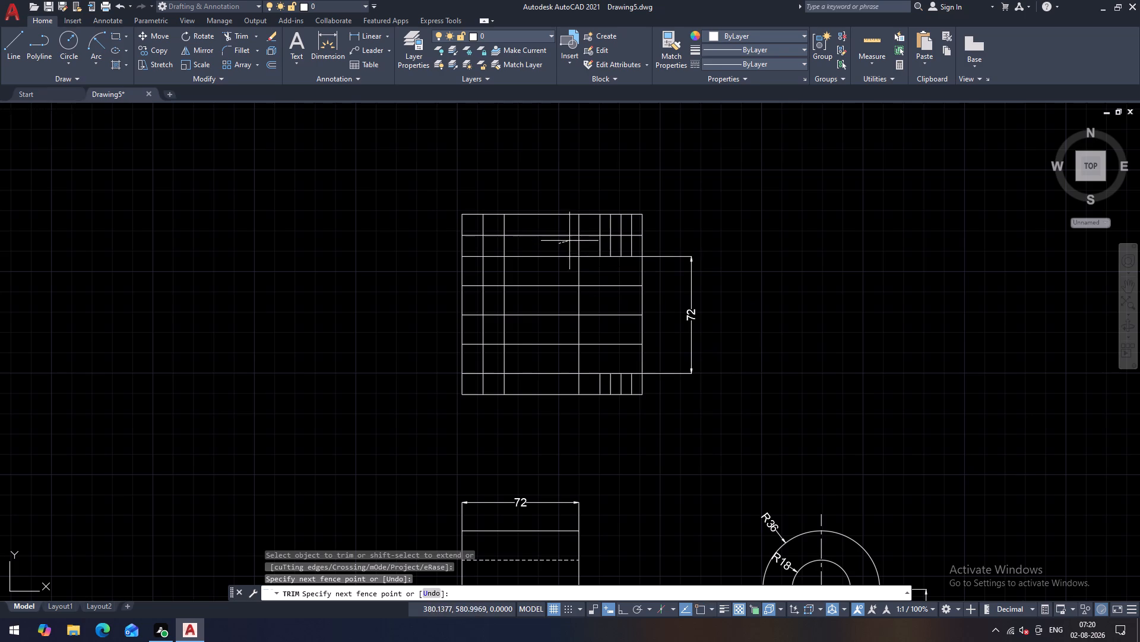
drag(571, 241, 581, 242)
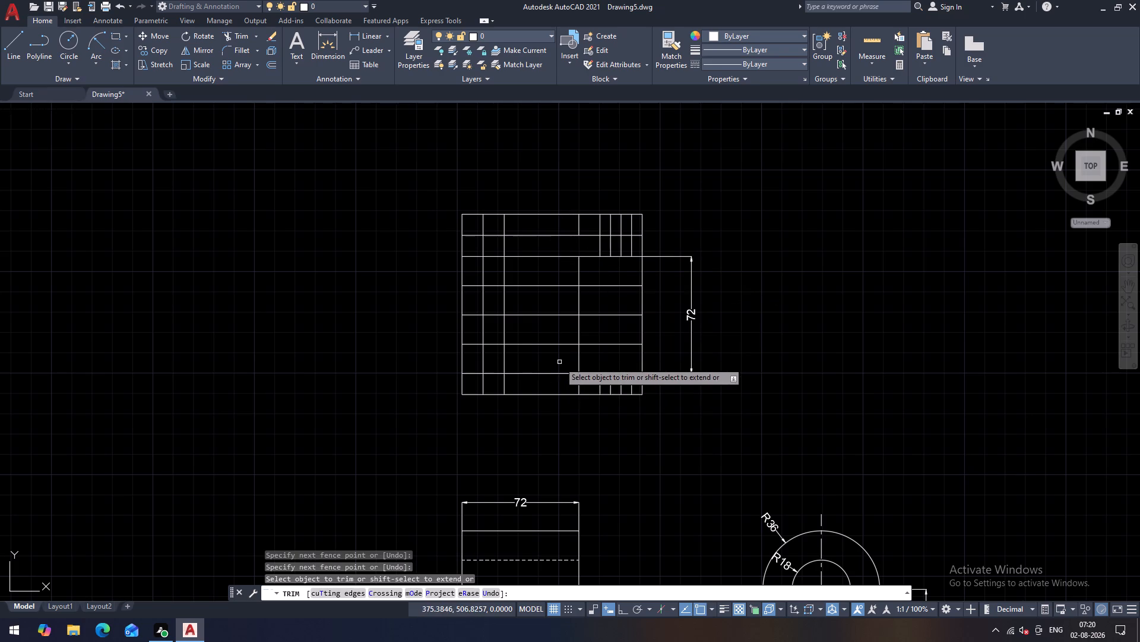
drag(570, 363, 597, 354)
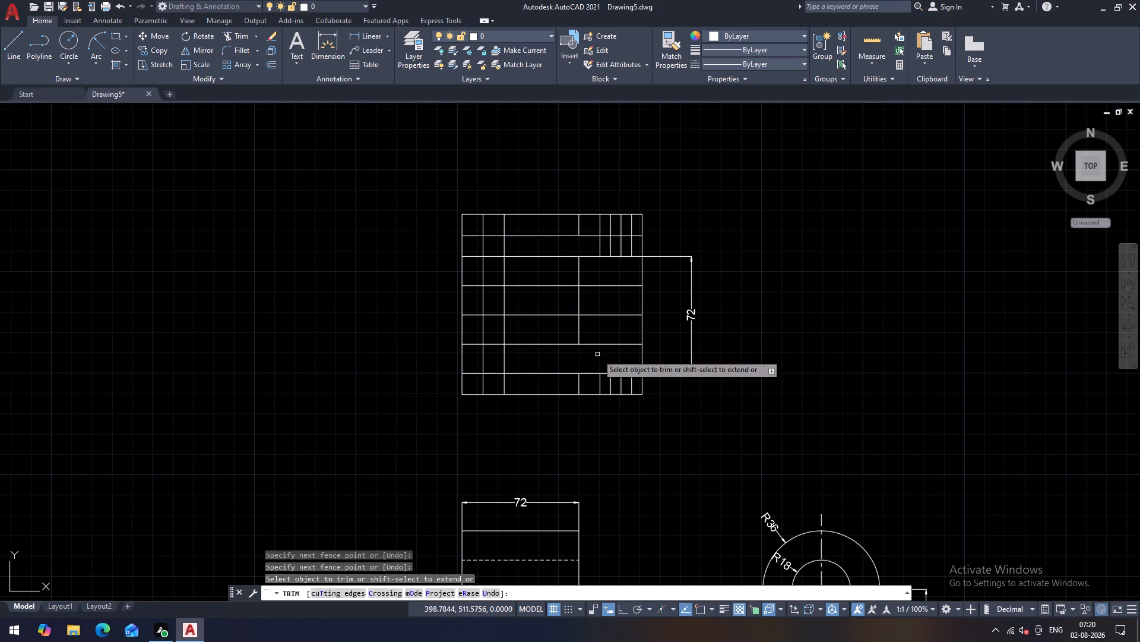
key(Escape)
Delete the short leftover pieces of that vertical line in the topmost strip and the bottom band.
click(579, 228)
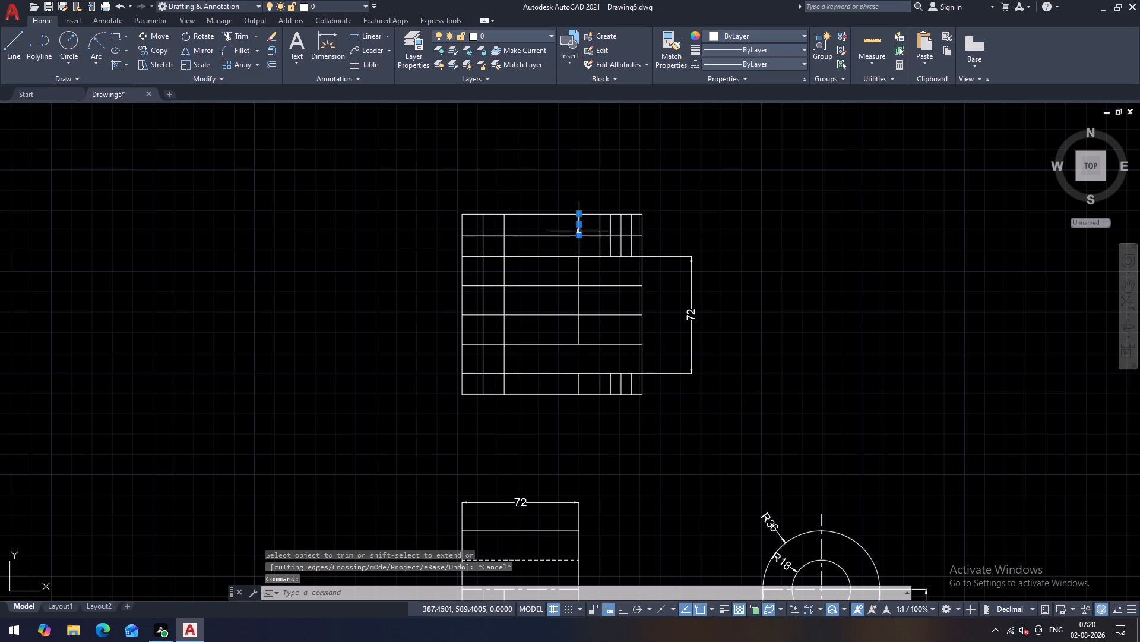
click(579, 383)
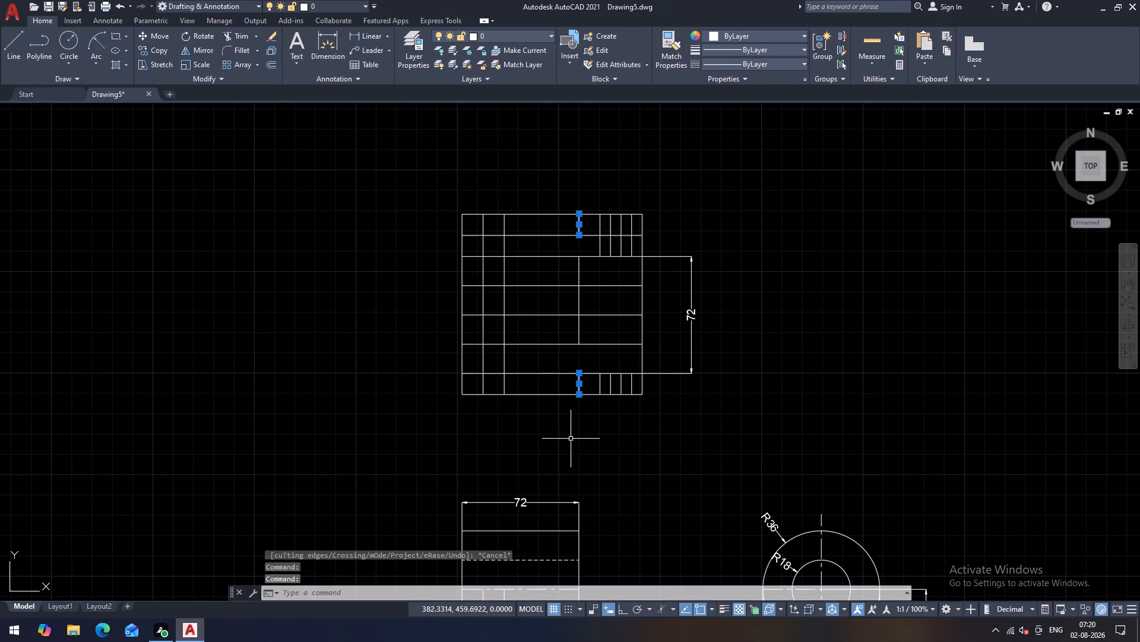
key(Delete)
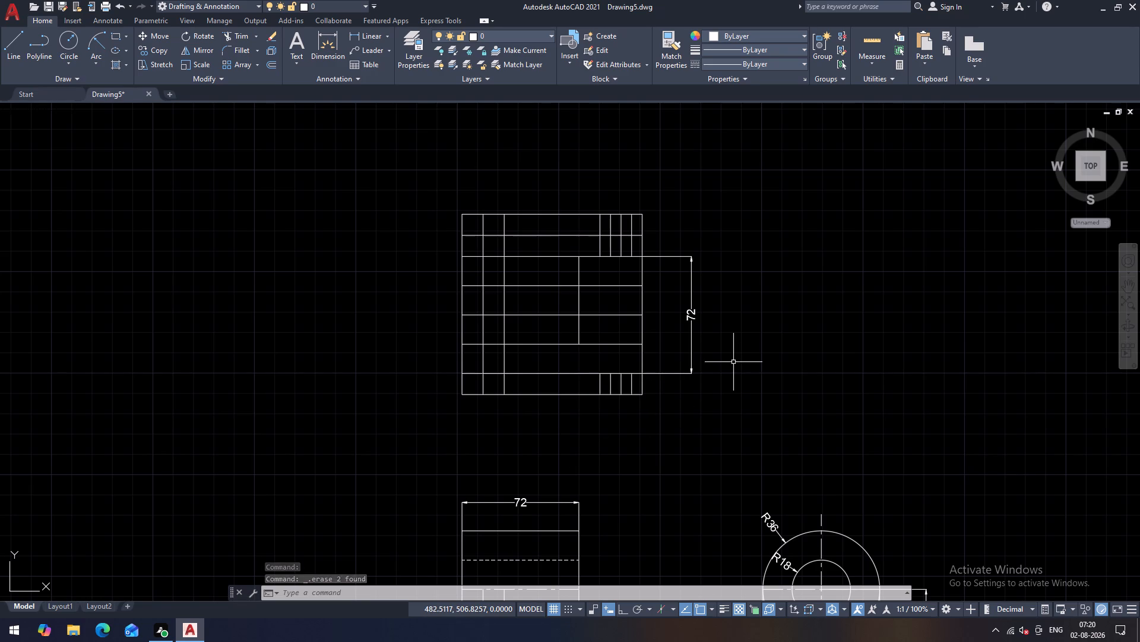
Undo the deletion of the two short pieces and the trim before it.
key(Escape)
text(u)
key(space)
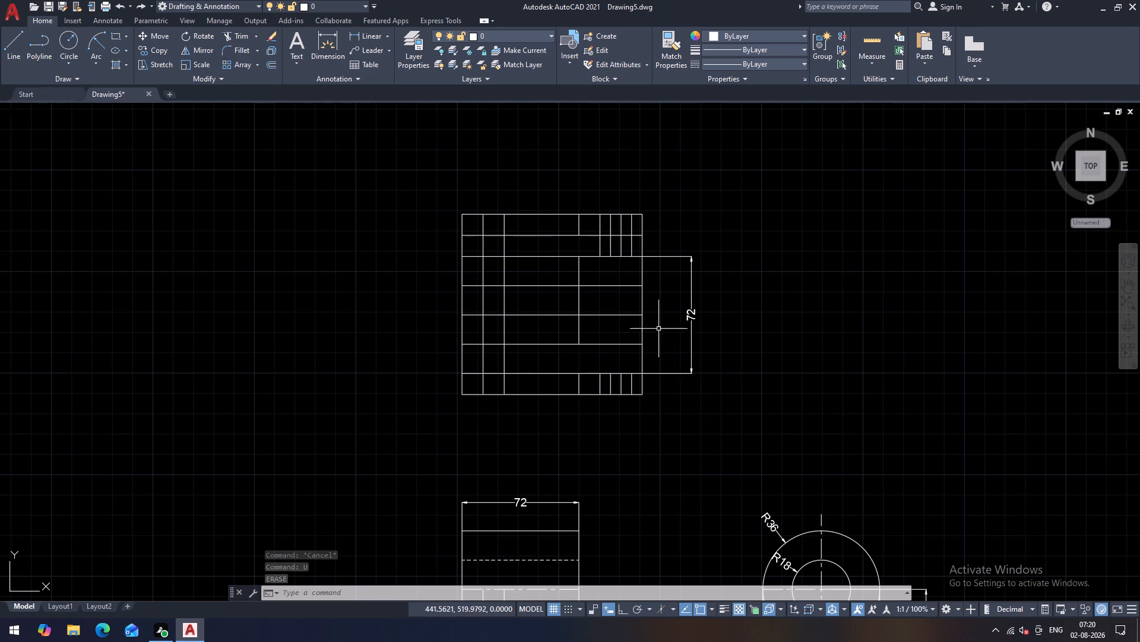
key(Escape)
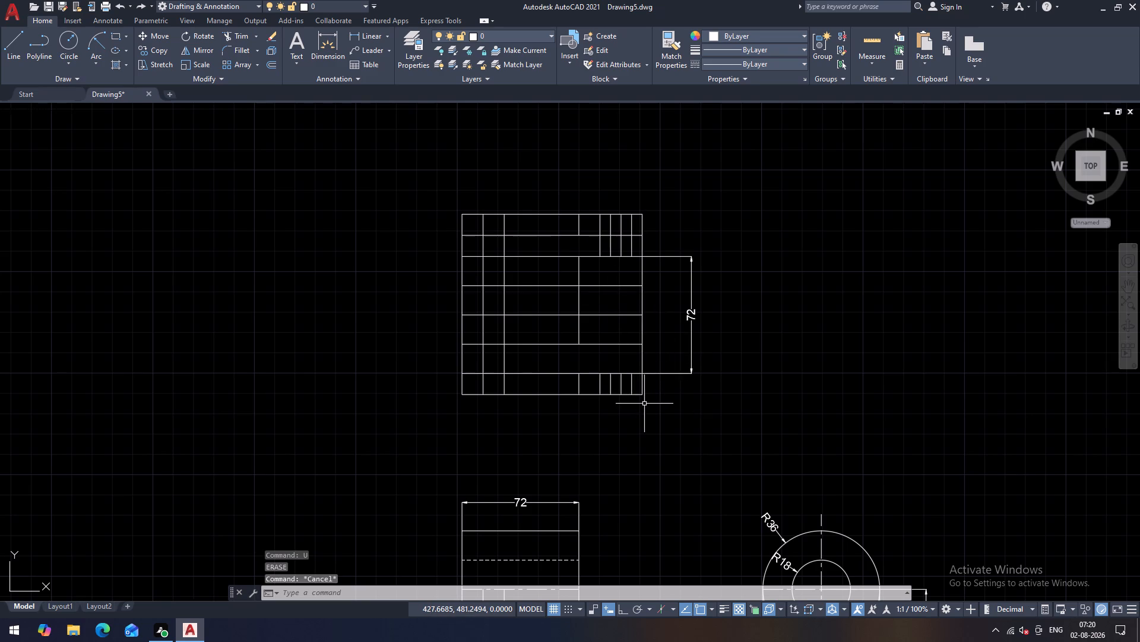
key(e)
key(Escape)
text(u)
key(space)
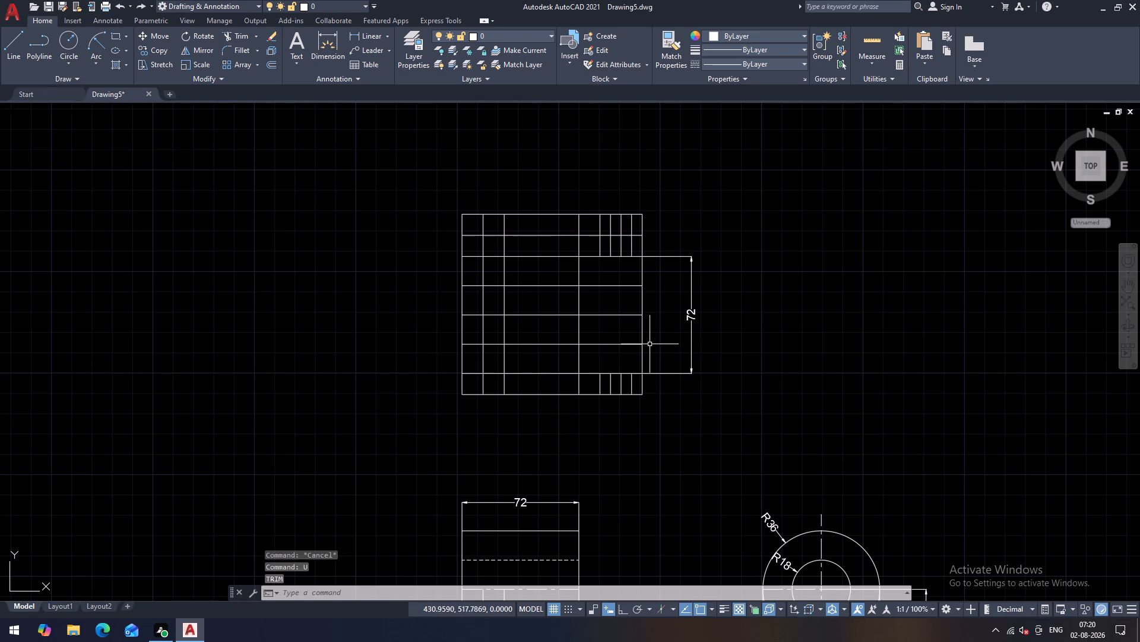
Trim the extended vertical line's end portions within the topmost strip and the bottom band.
text(tr)
key(space)
key(space)
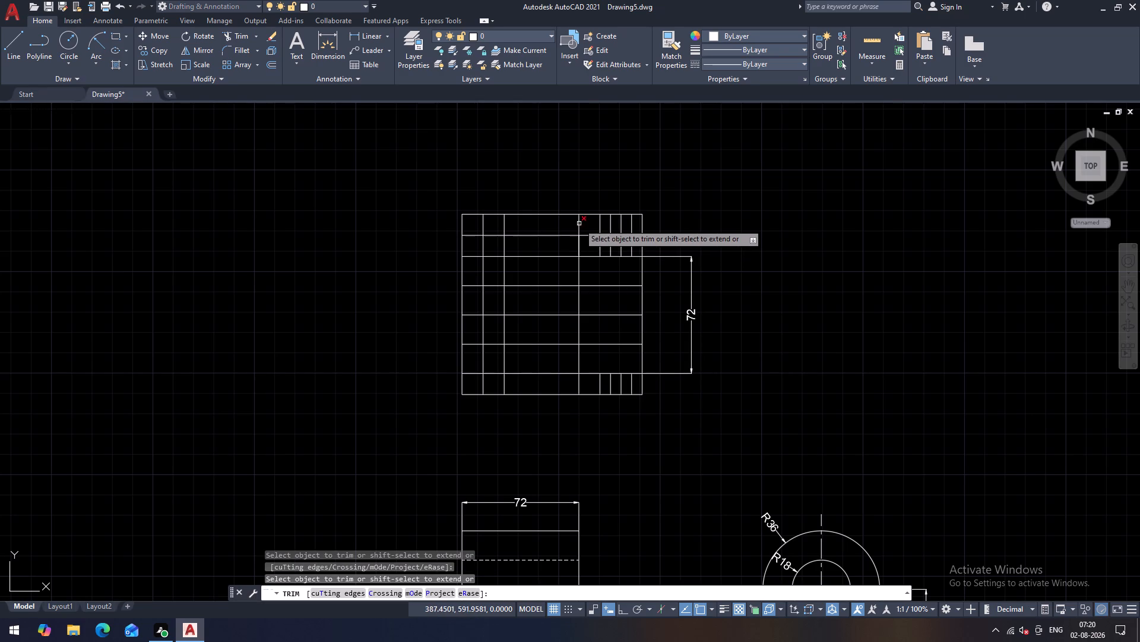
click(579, 224)
click(580, 385)
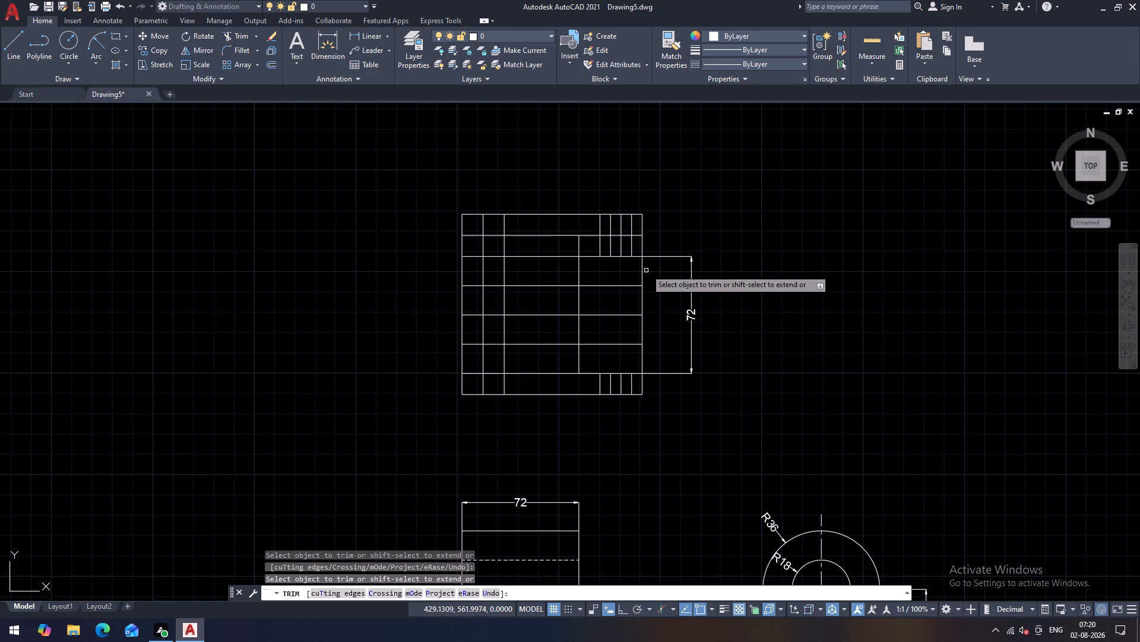
scroll(647, 253, up, 1)
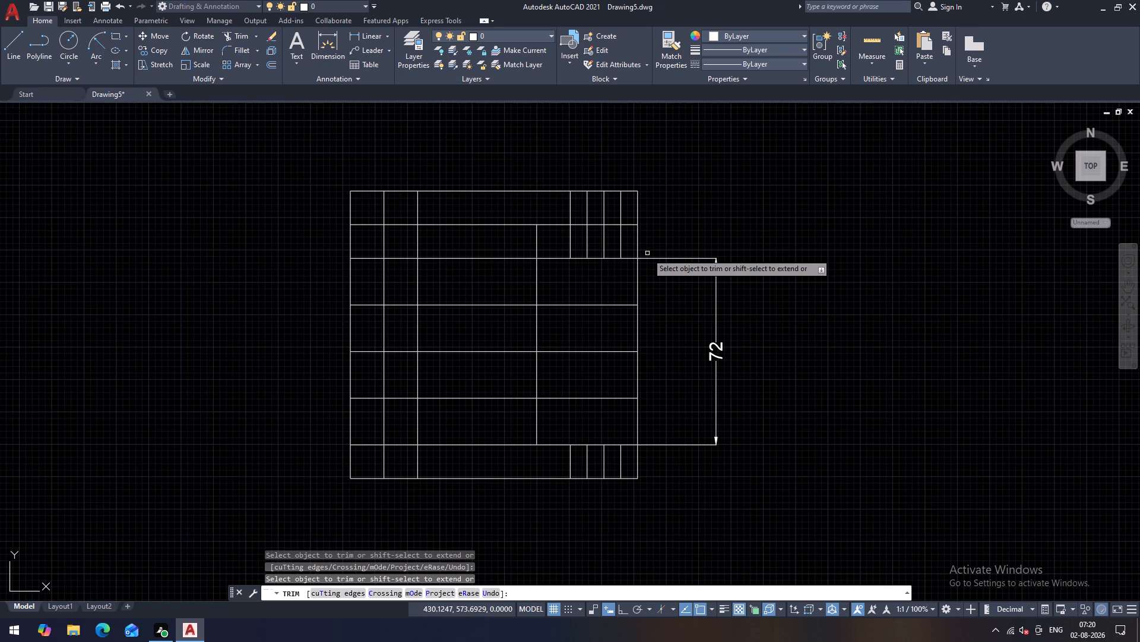
key(Escape)
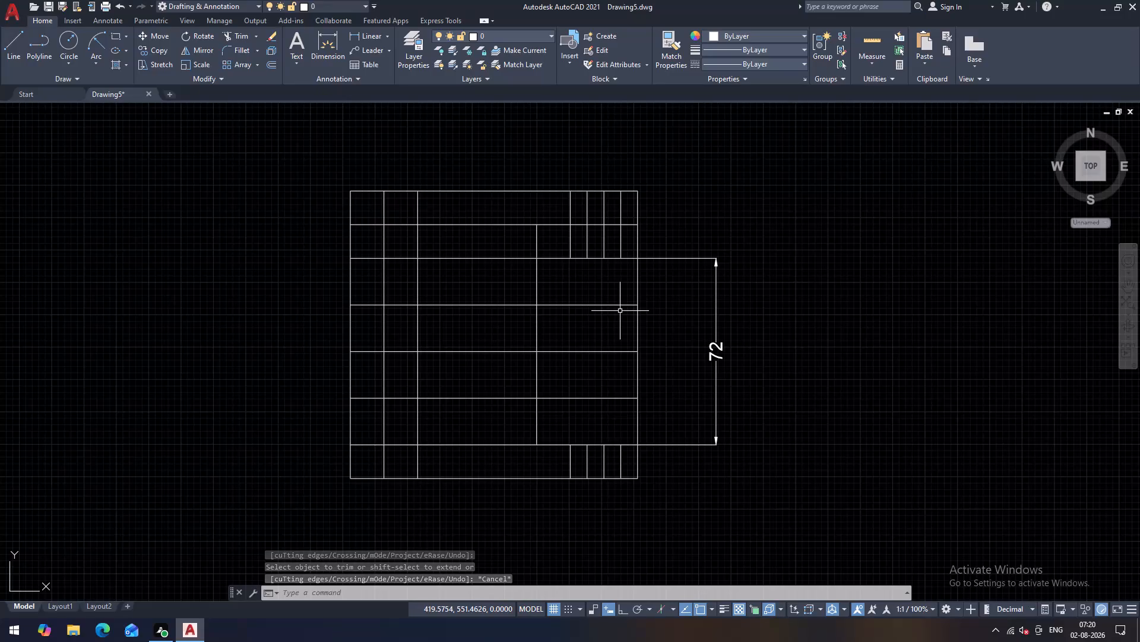
Draw concentric circles of radius 6.5 and 13 centred where the third short vertical line meets the top line of the bottom band.
scroll(607, 360, down, 1)
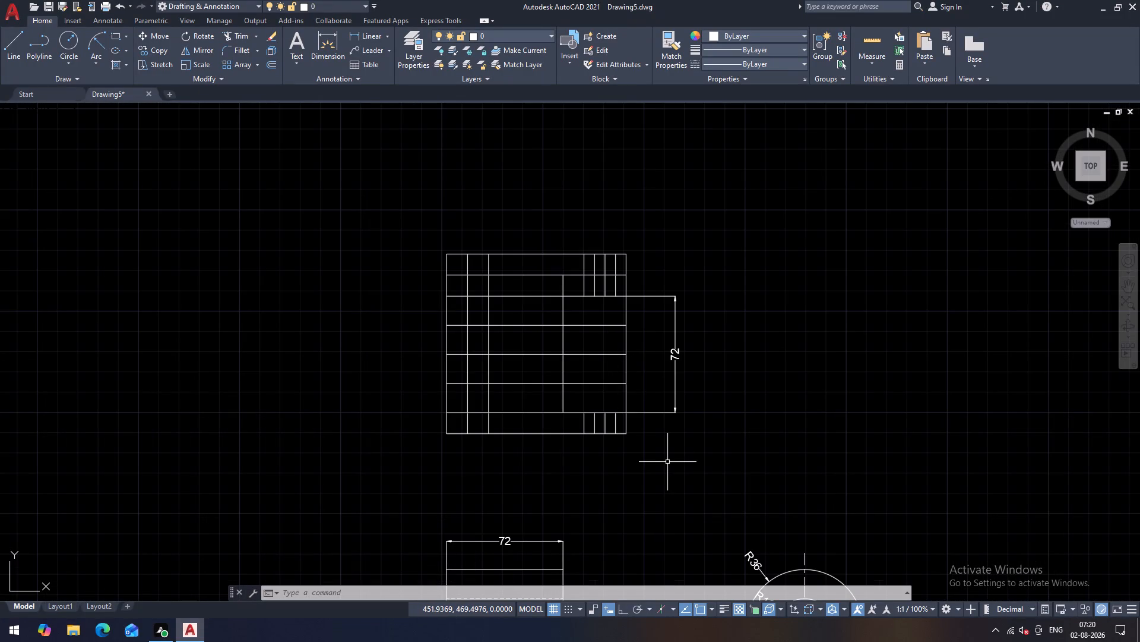
text(c)
key(space)
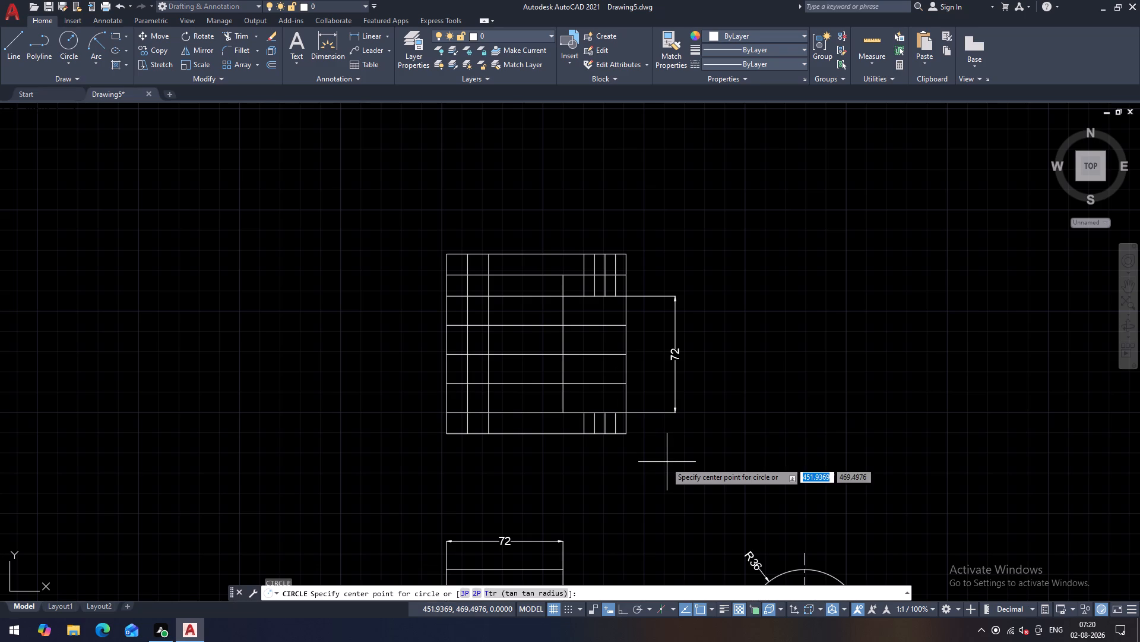
scroll(643, 443, up, 1)
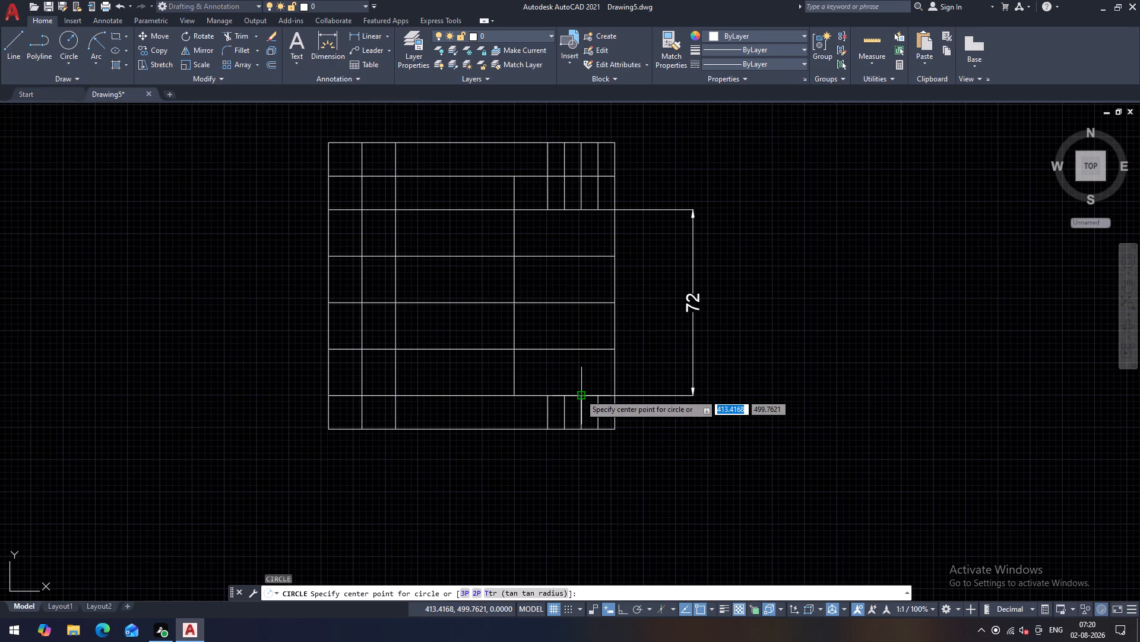
click(580, 394)
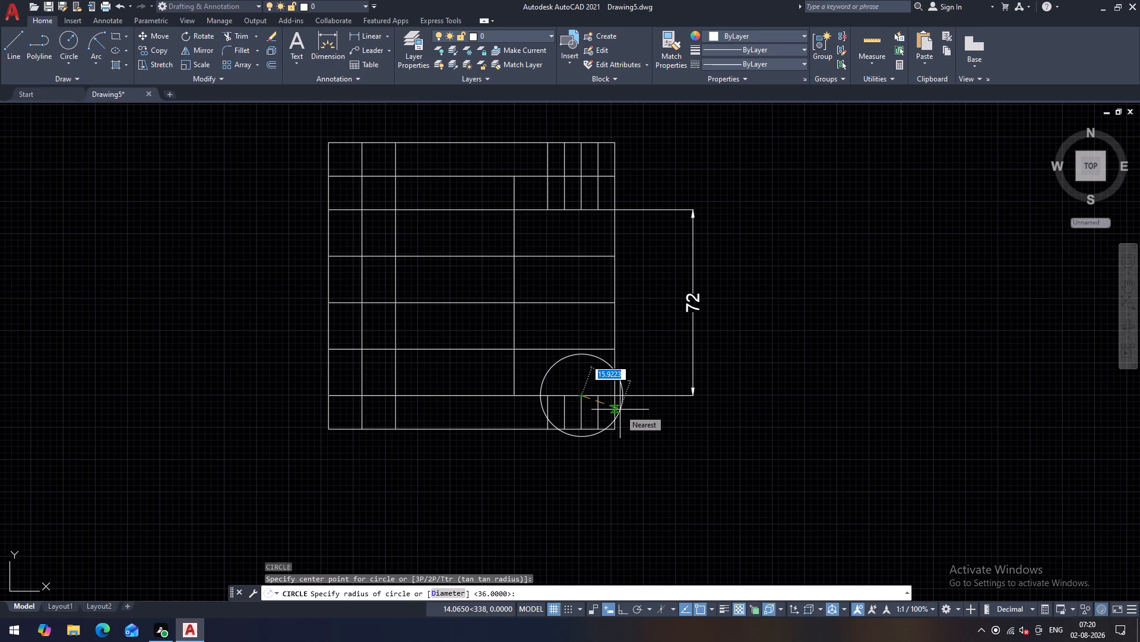
text(6.5)
key(Return)
key(space)
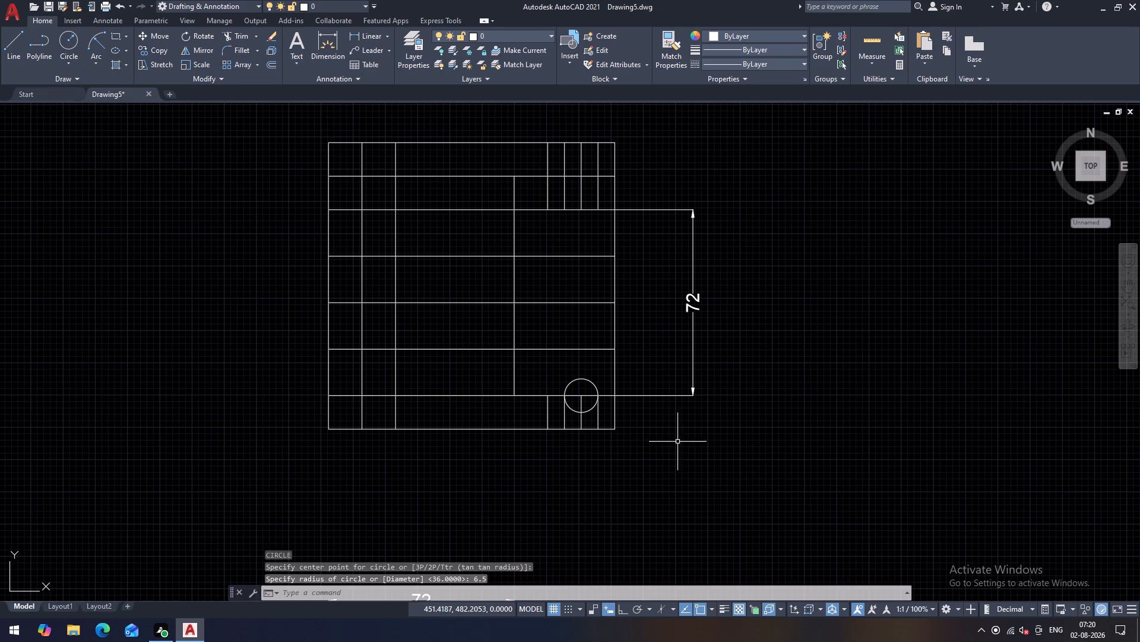
click(581, 398)
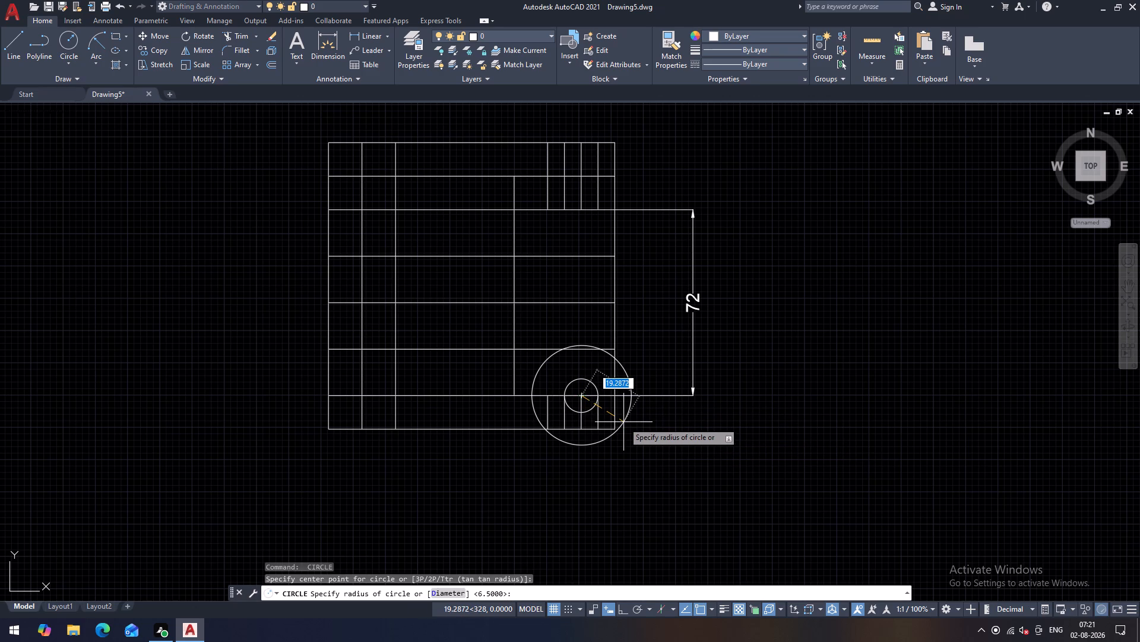
text(13)
key(Return)
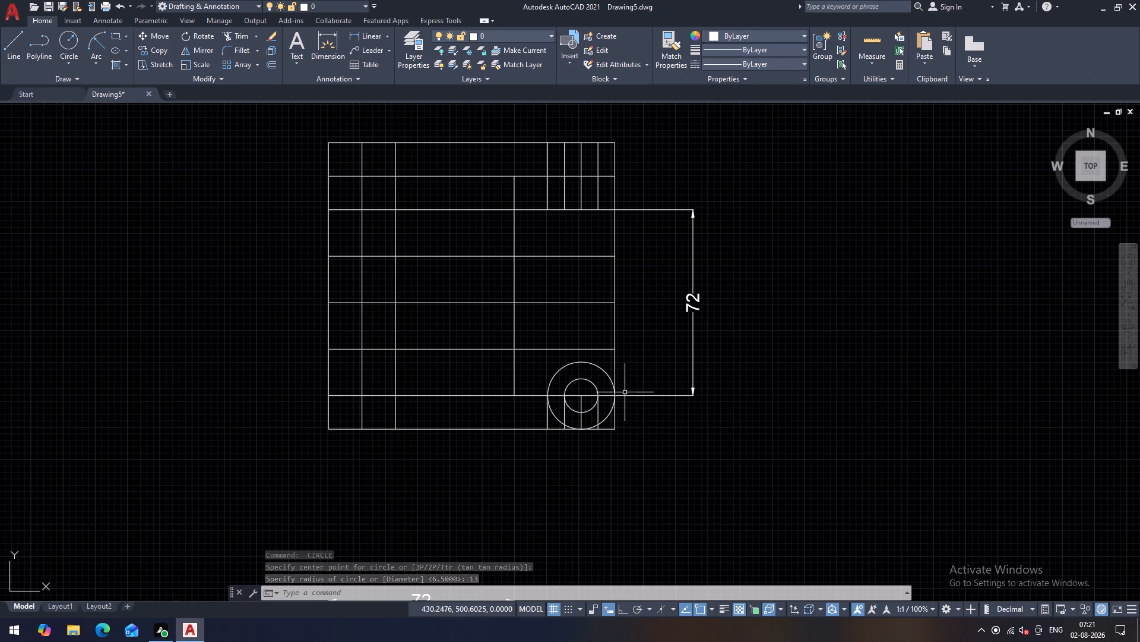
scroll(625, 379, up, 1)
scroll(625, 379, down, 1)
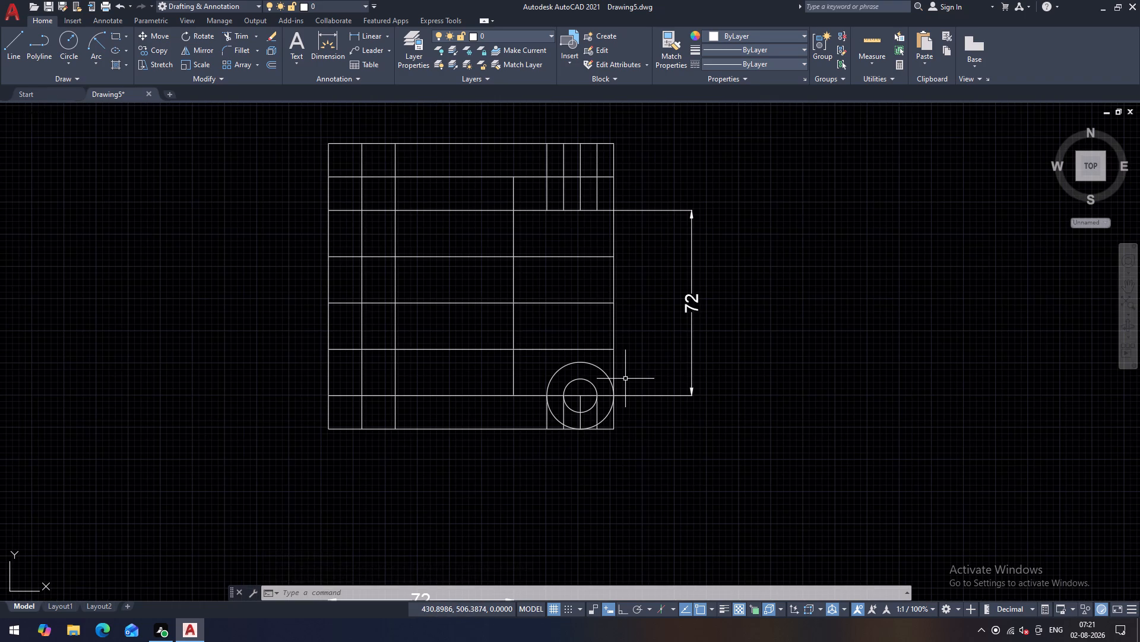
Trim the large circle's upper half and the line segments between the two concentric circles, leaving the lower semicircular arc around the hole.
key(Escape)
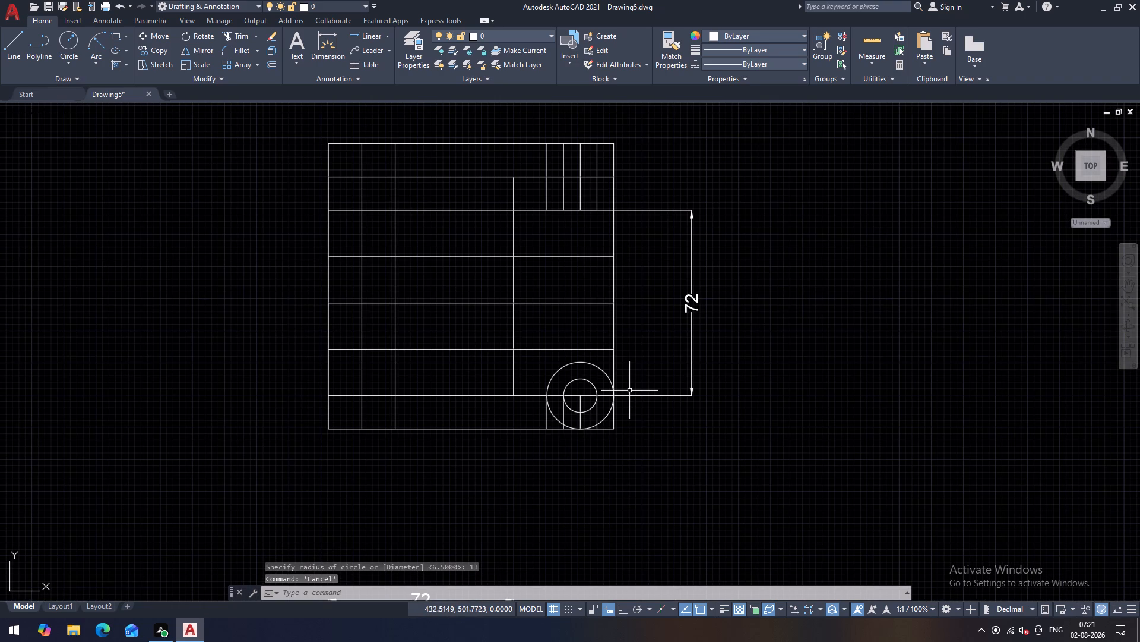
text(tr)
key(space)
key(space)
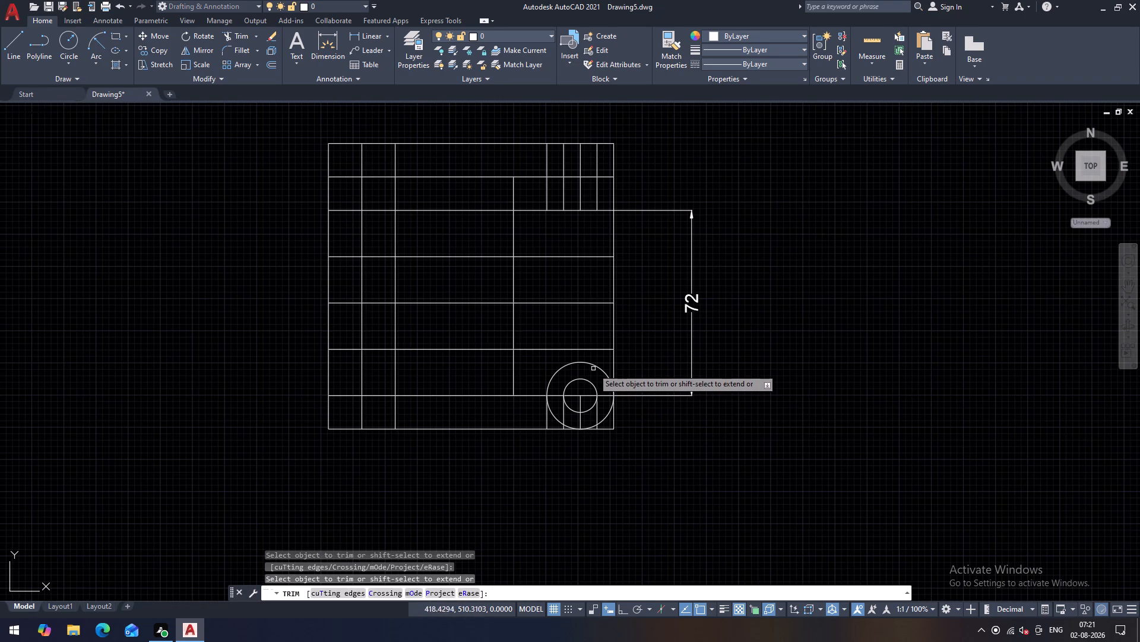
click(598, 367)
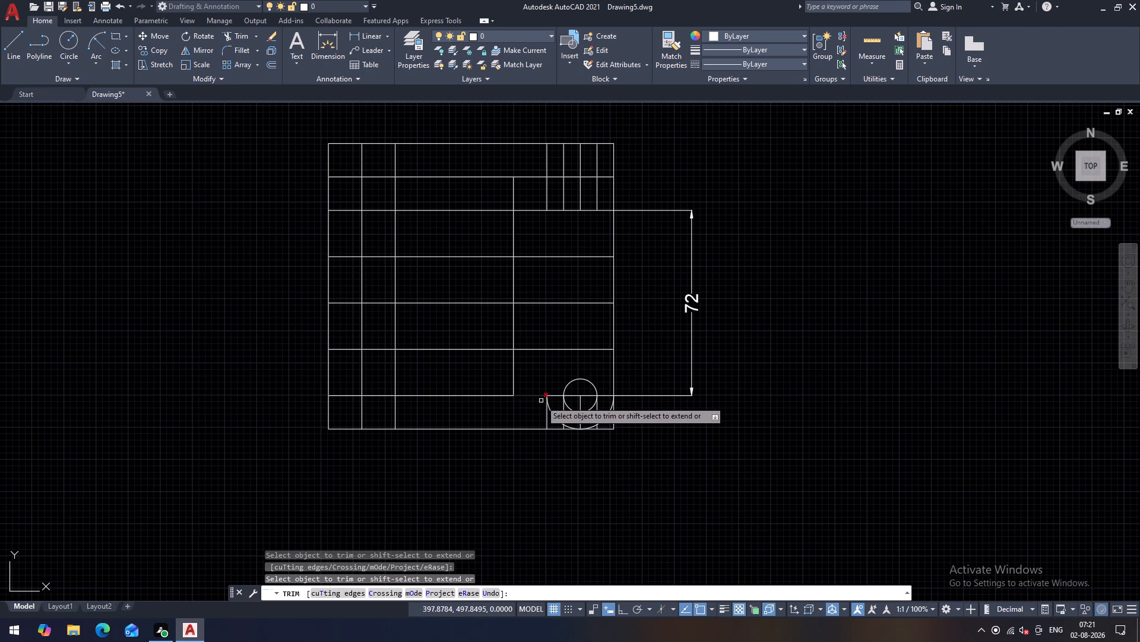
scroll(552, 393, up, 1)
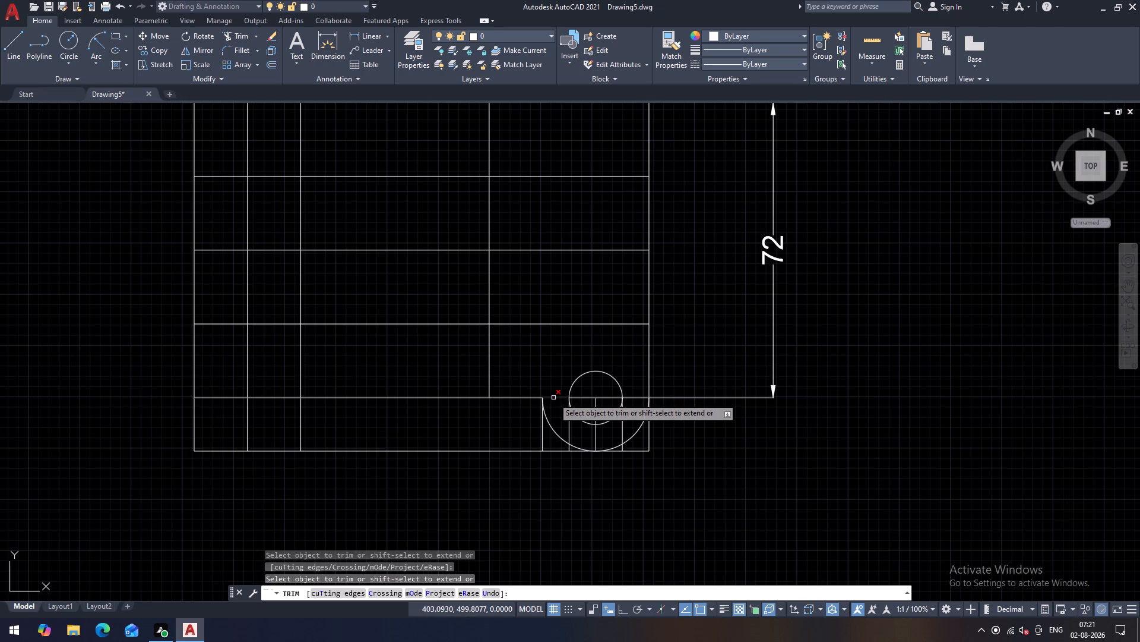
click(553, 398)
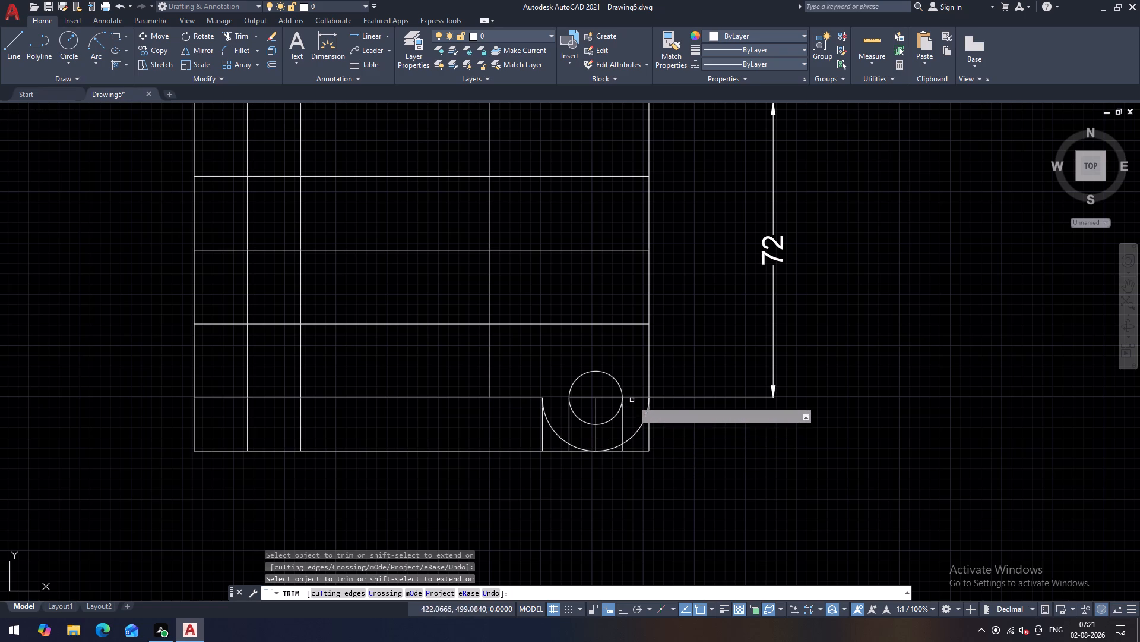
scroll(653, 457, down, 1)
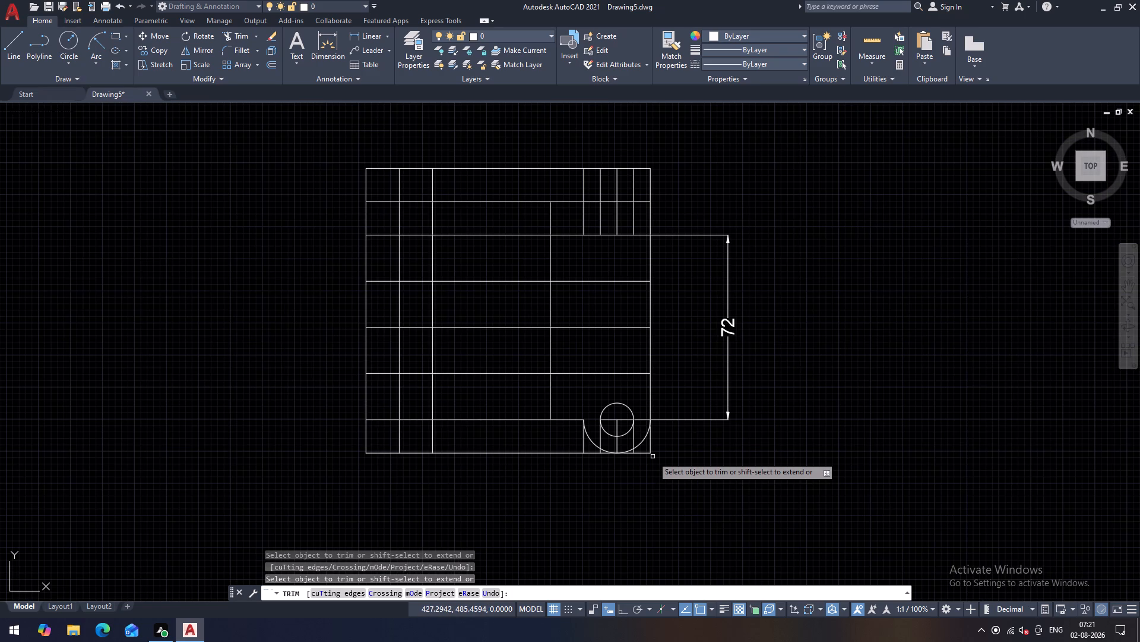
scroll(653, 457, up, 1)
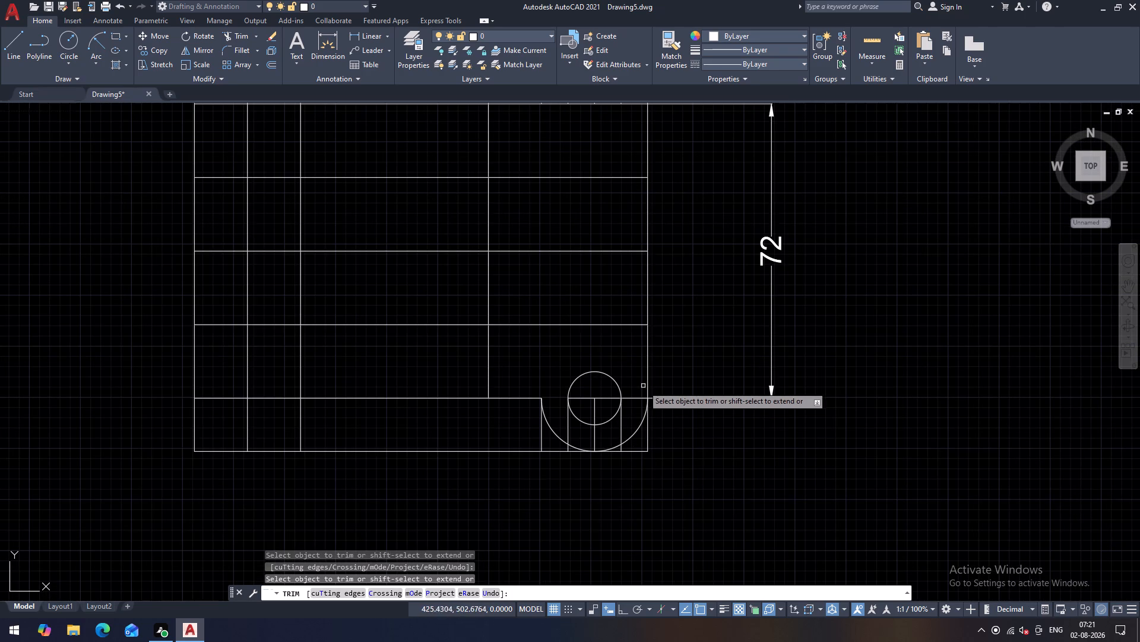
click(631, 398)
drag(629, 410, 625, 419)
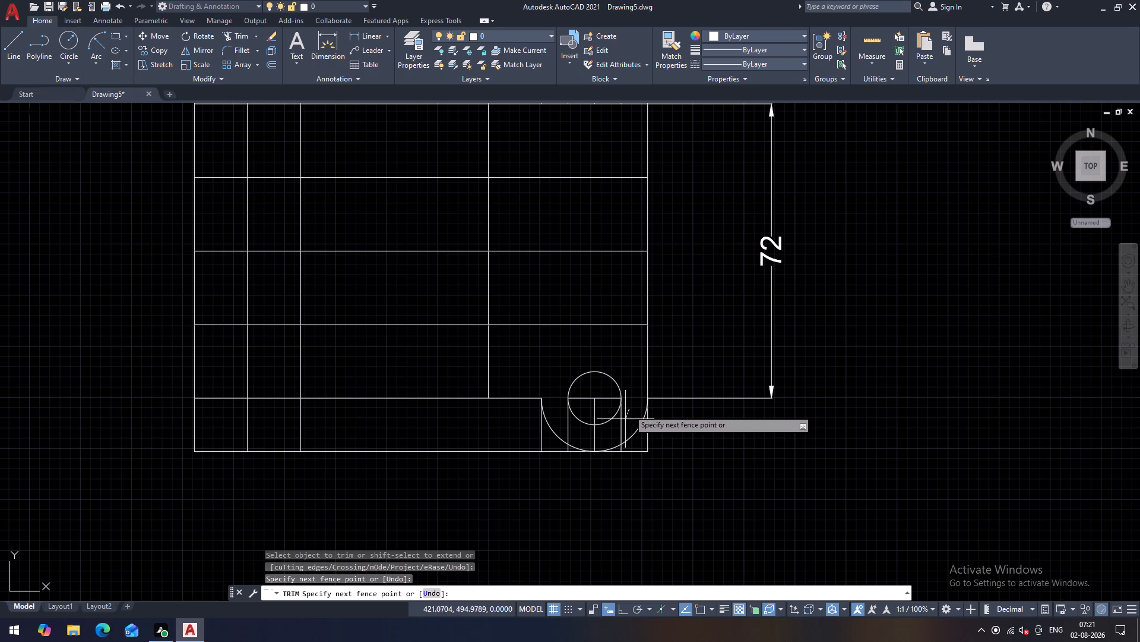
drag(625, 419, 563, 427)
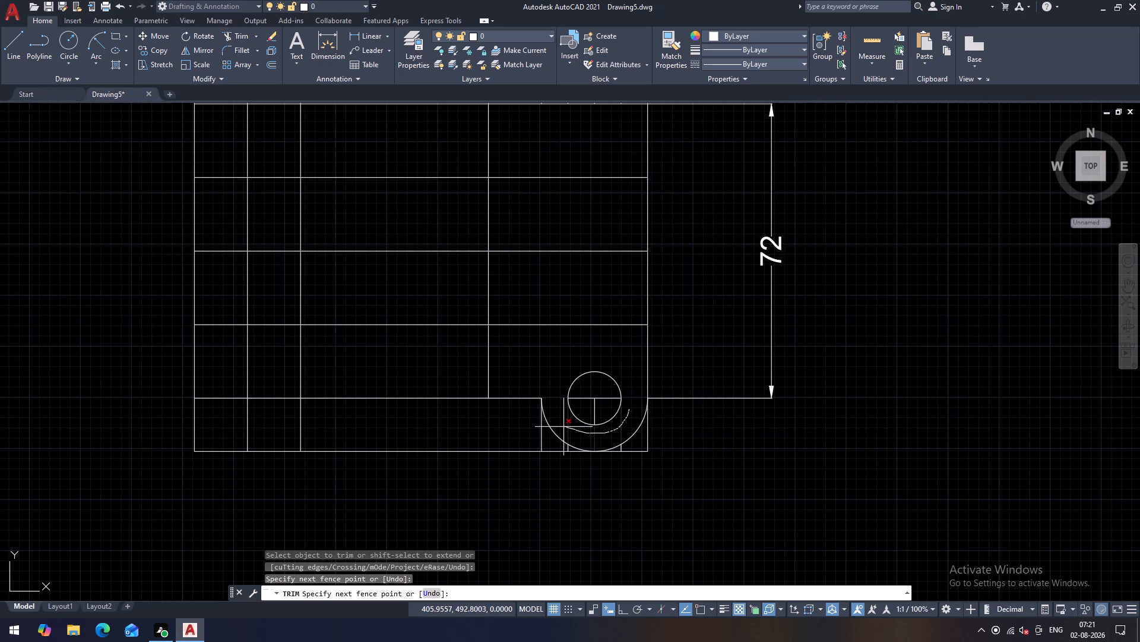
drag(563, 427, 563, 427)
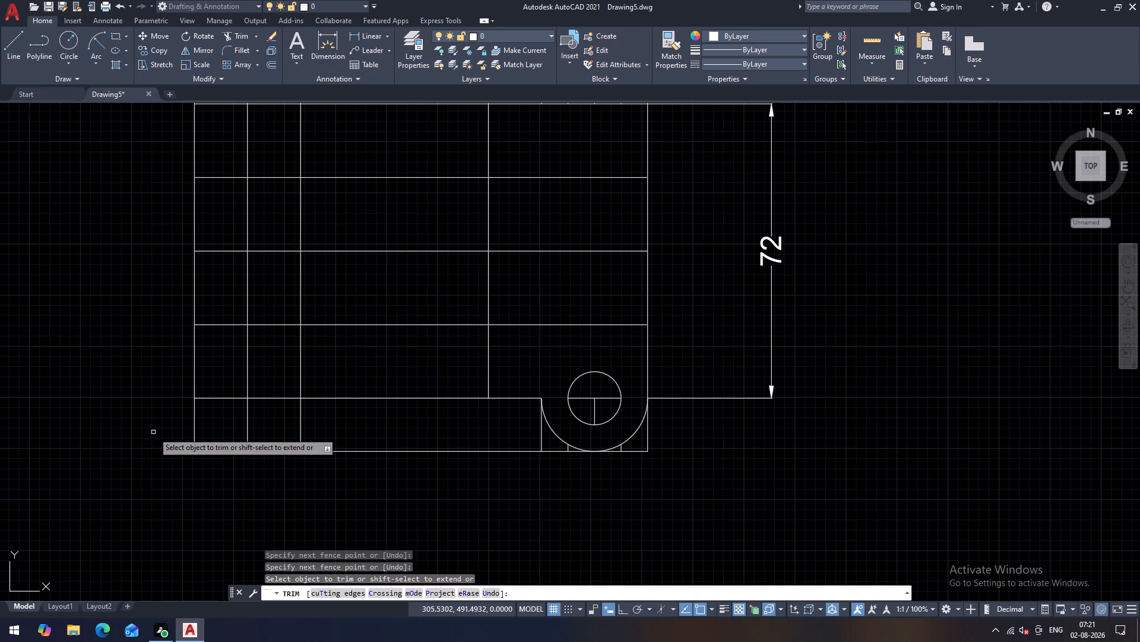
Trim away the bottom band's outer edges, vertical segments and bottom line outside the semicircular arc.
drag(153, 432, 549, 449)
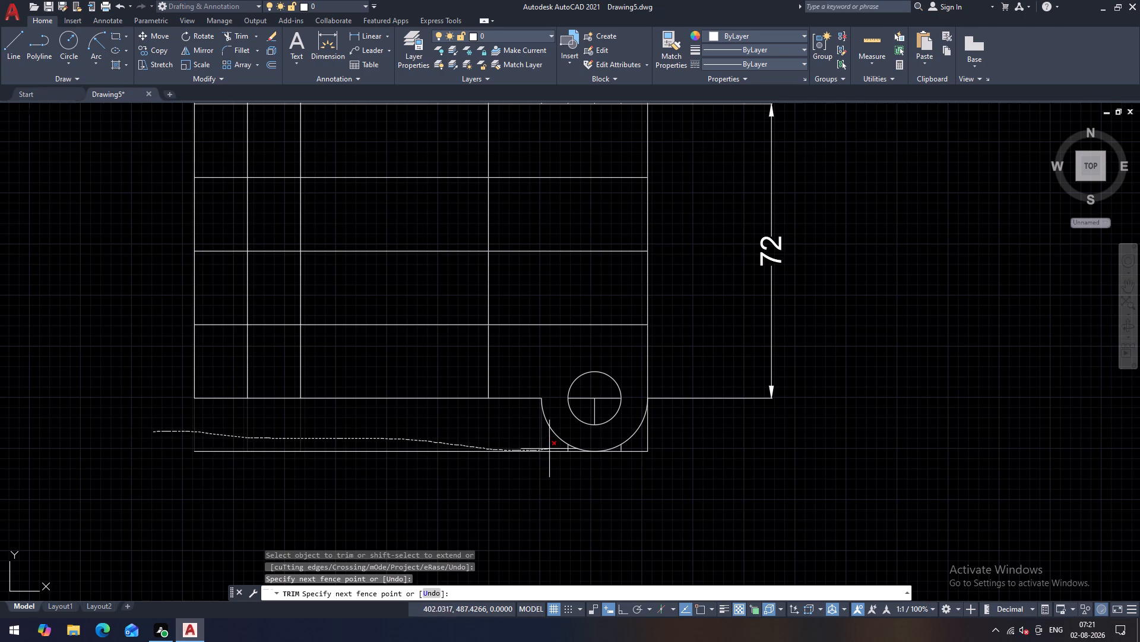
drag(549, 449, 618, 462)
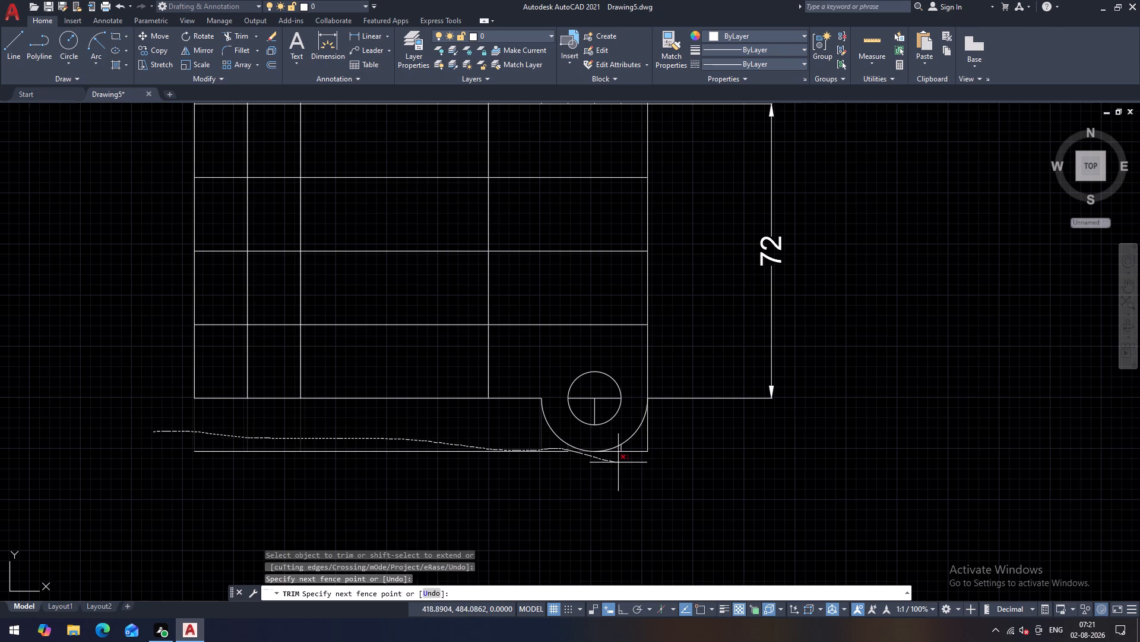
drag(618, 462, 644, 471)
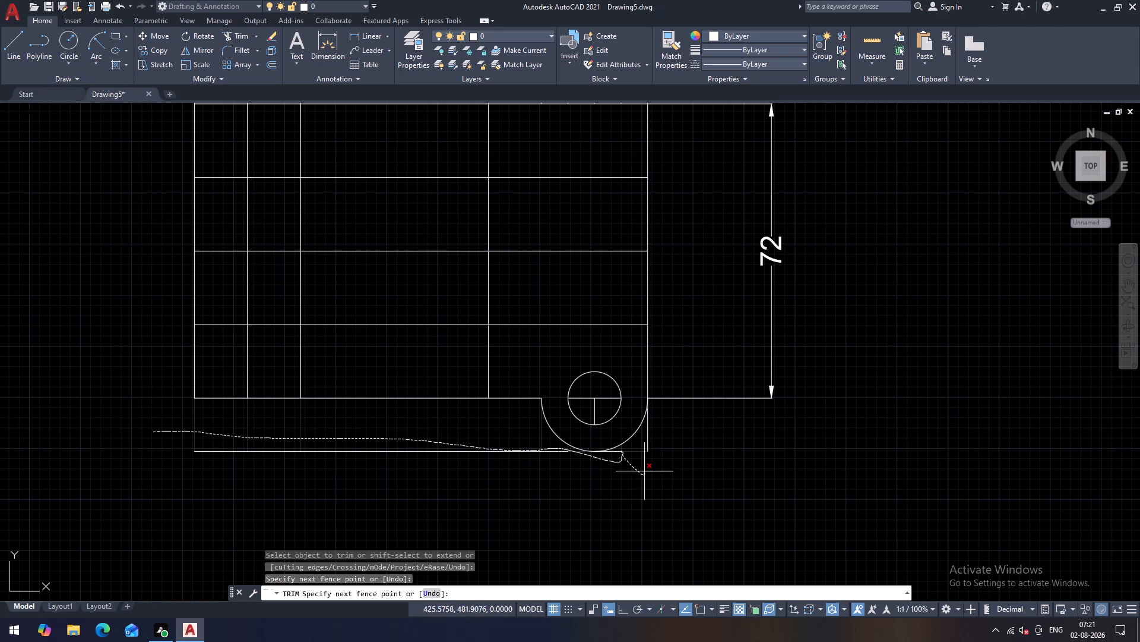
drag(644, 471, 667, 430)
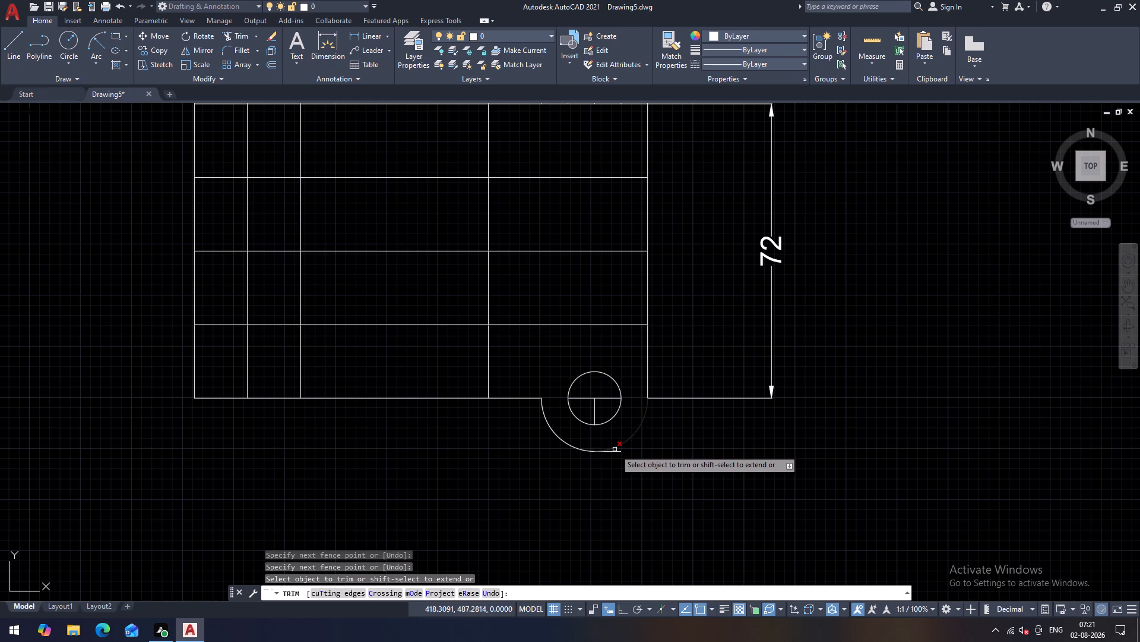
click(620, 453)
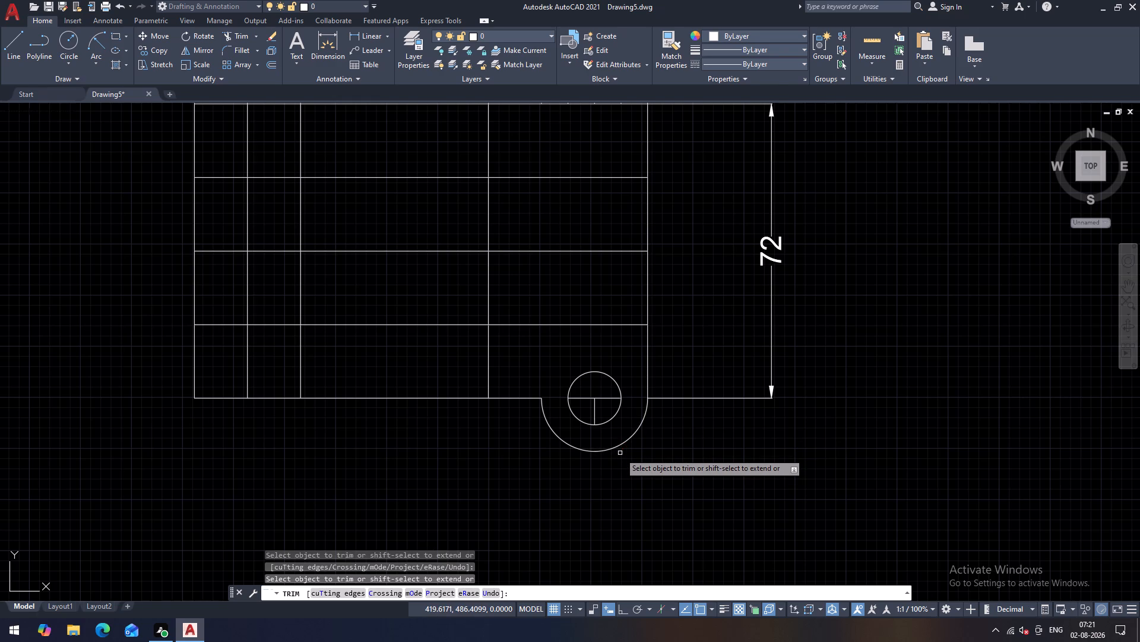
scroll(620, 468, down, 1)
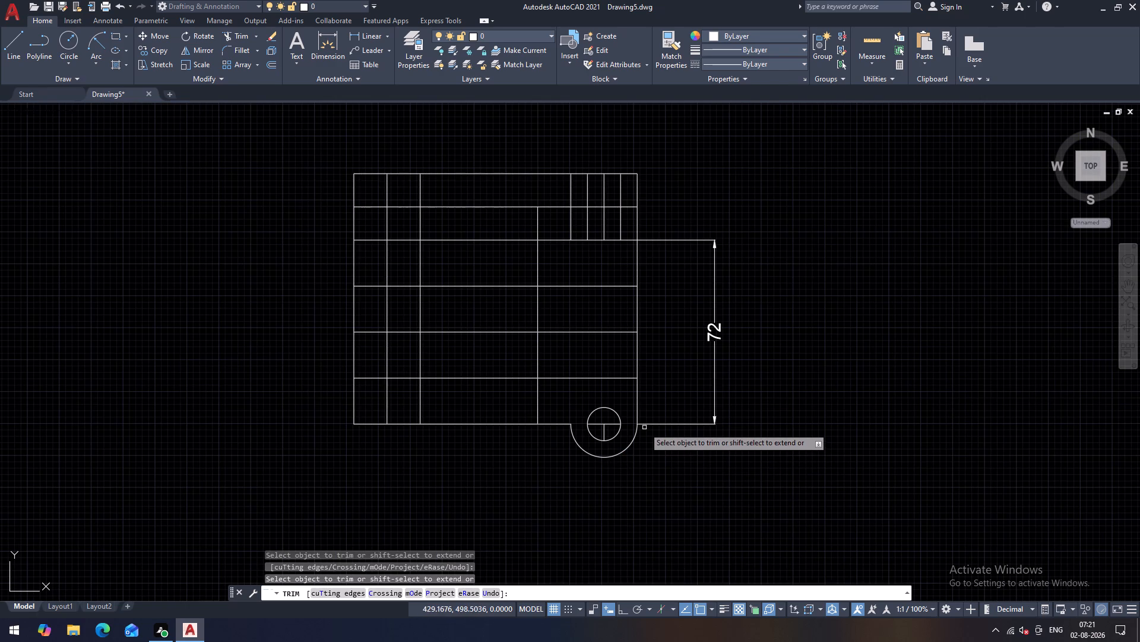
scroll(632, 343, up, 1)
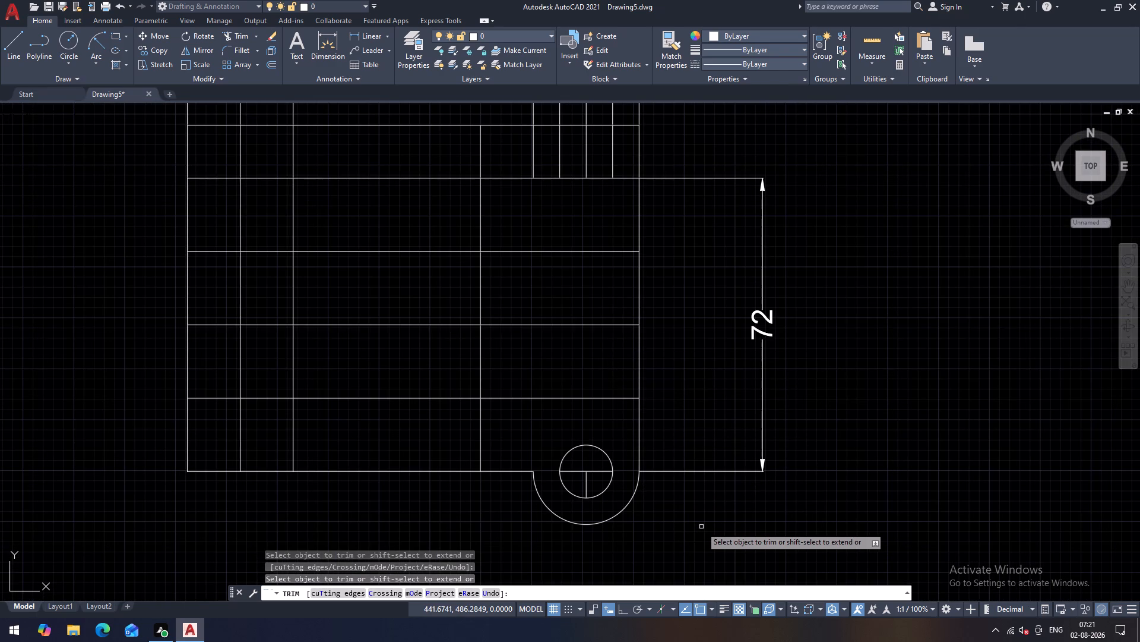
key(Escape)
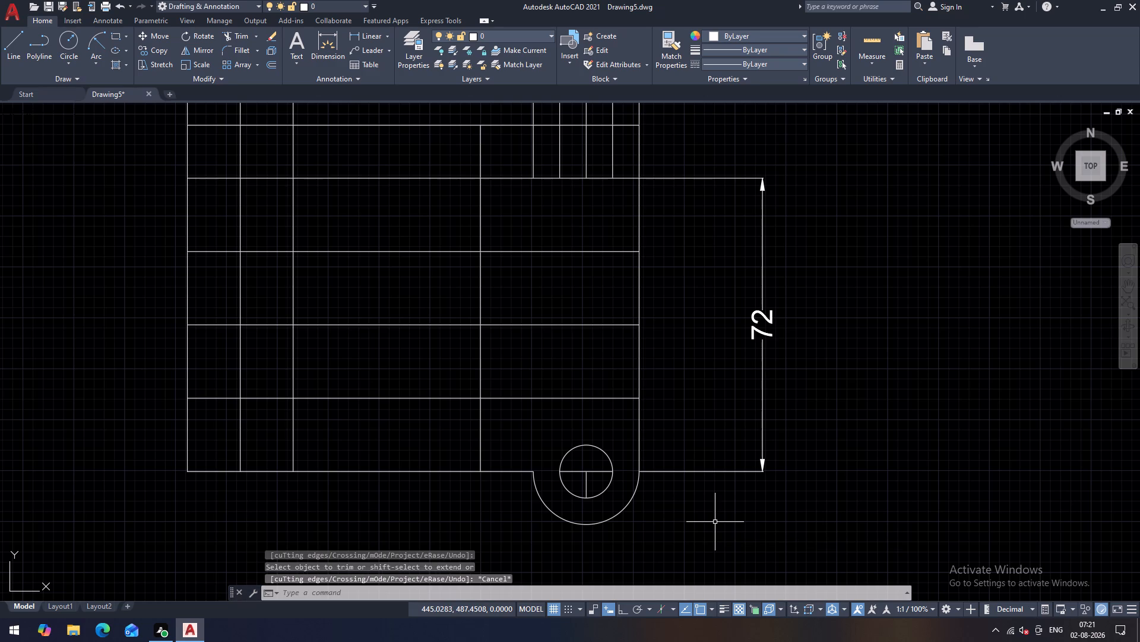
key(Escape)
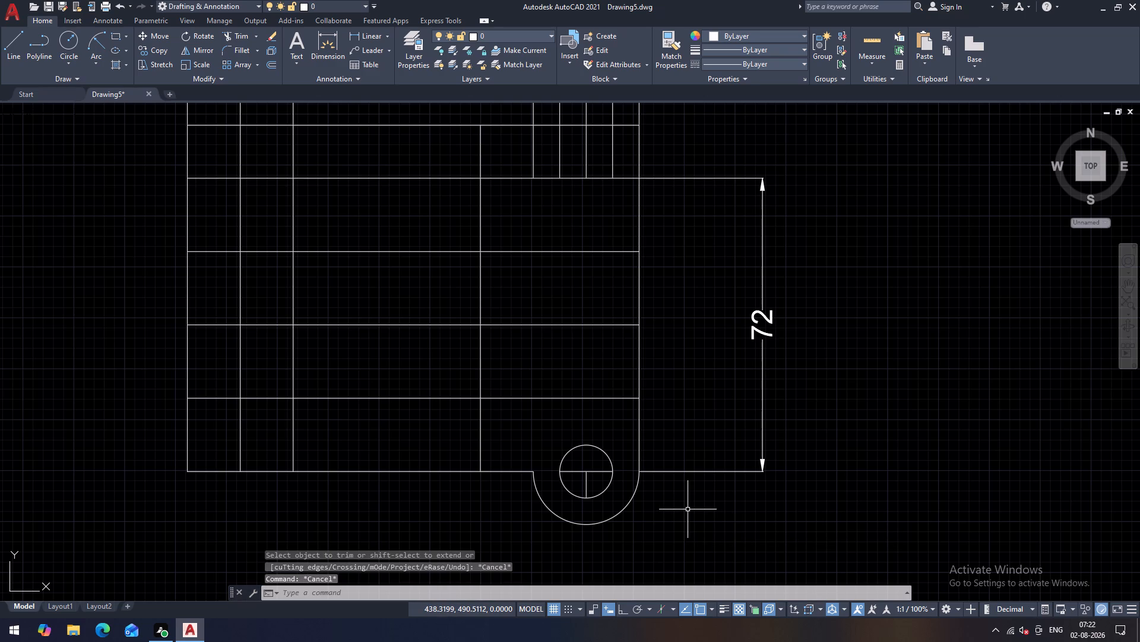
Extend the short vertical centre line inside the small circle up to the circle's top.
text(ex)
key(space)
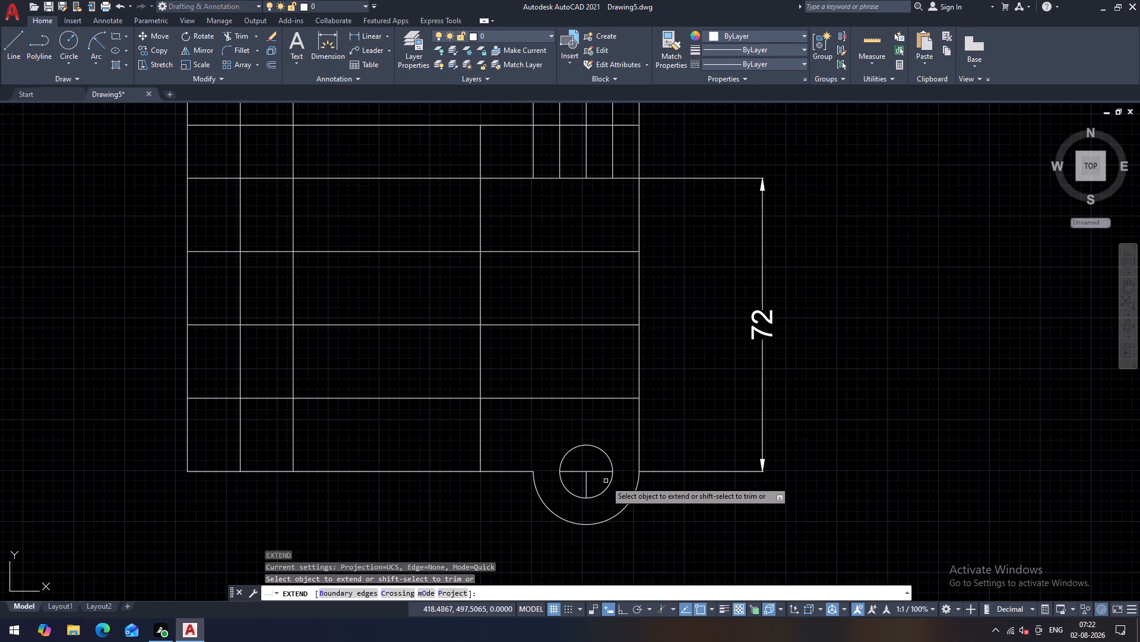
click(587, 480)
key(Escape)
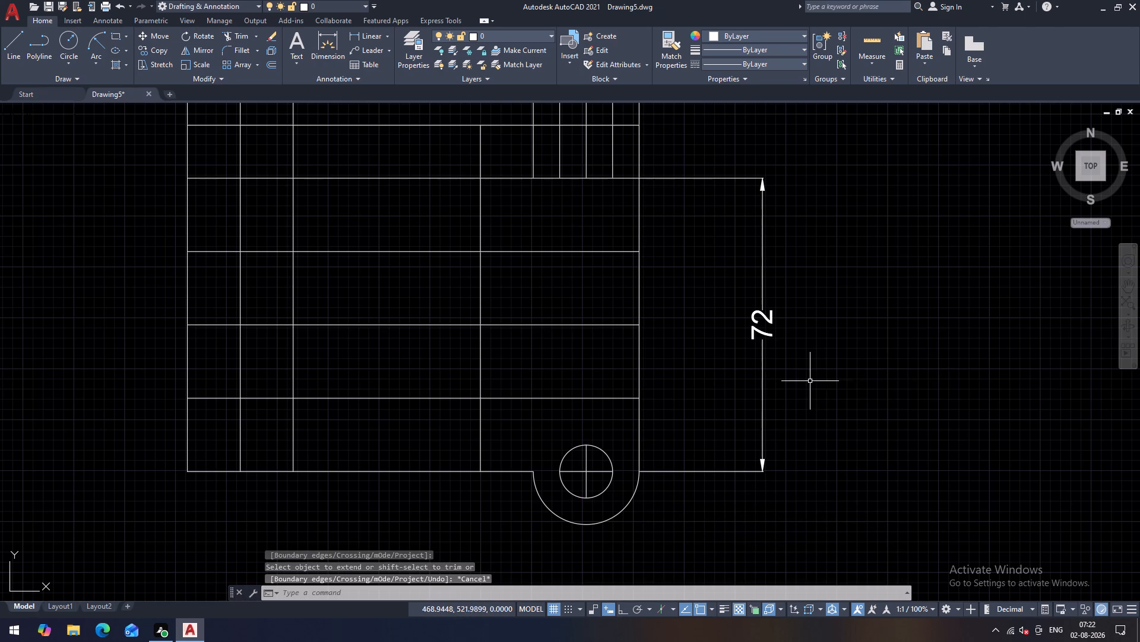
scroll(809, 380, down, 1)
middle_drag(809, 391, 809, 403)
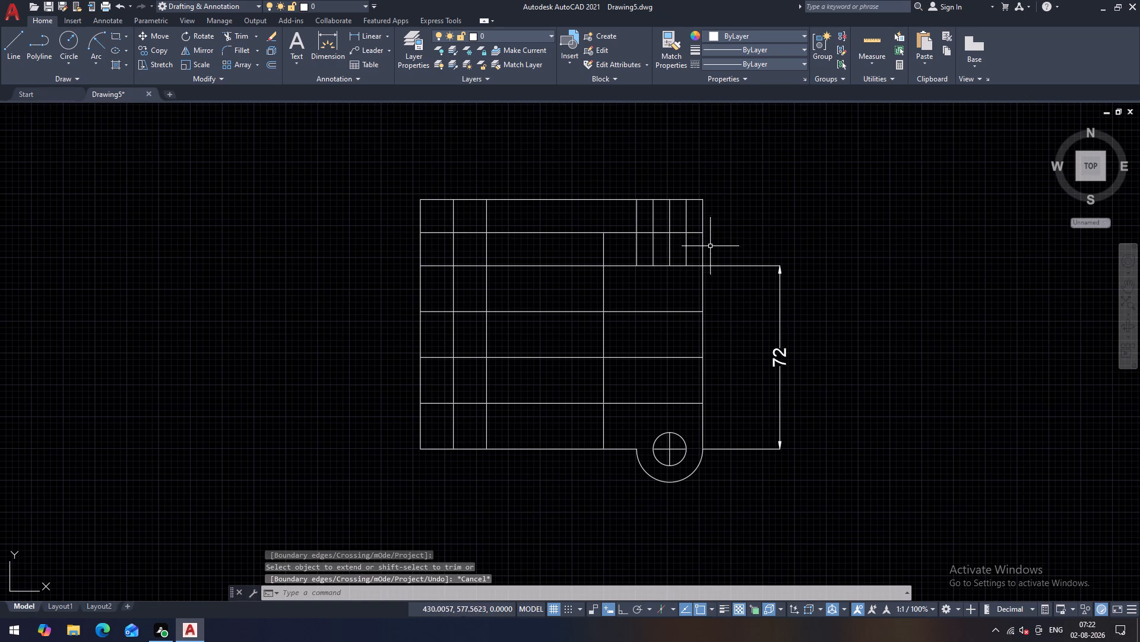
key(Escape)
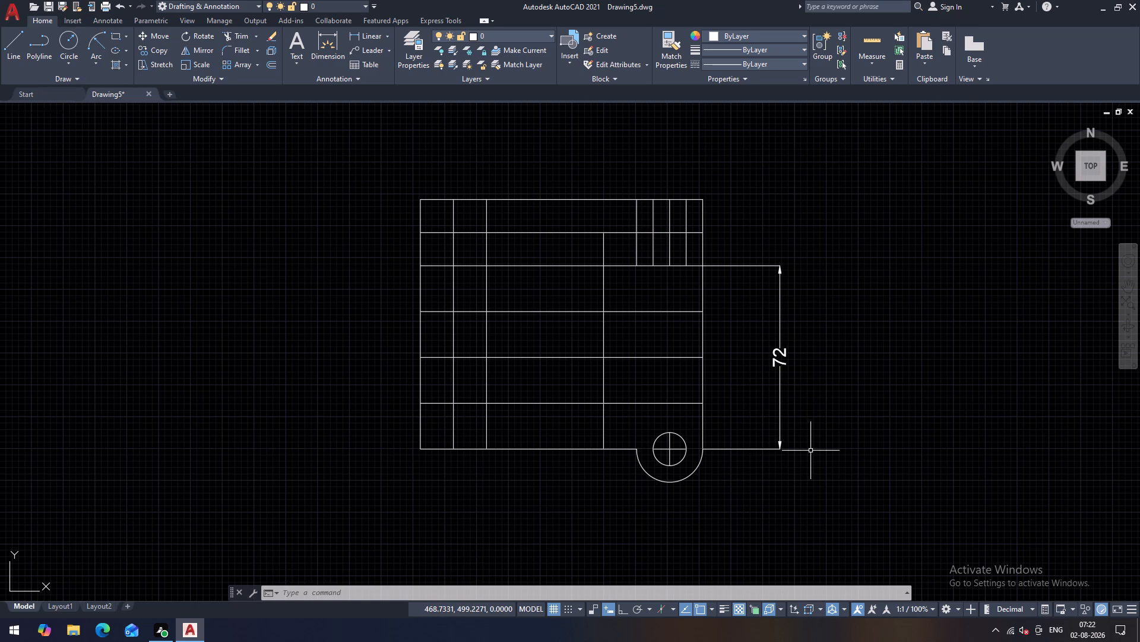
key(Escape)
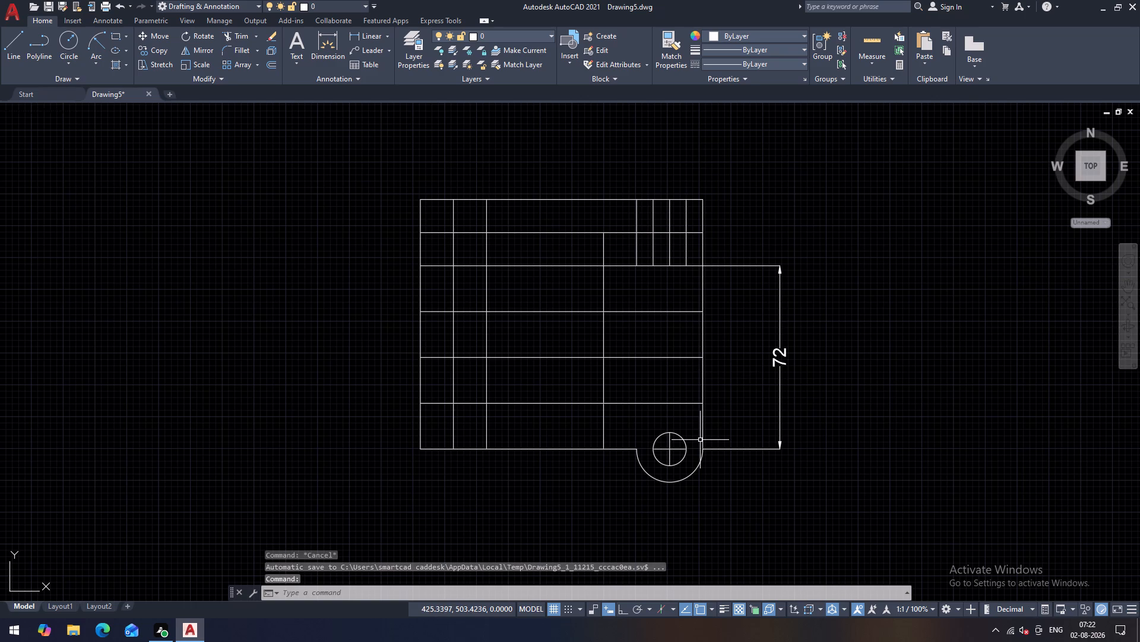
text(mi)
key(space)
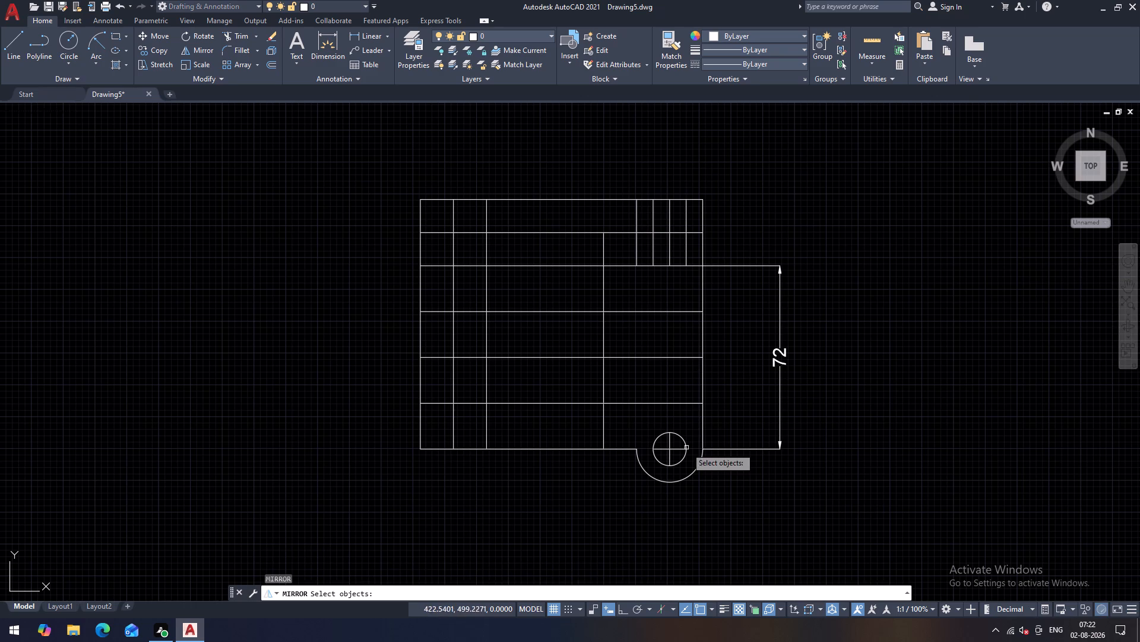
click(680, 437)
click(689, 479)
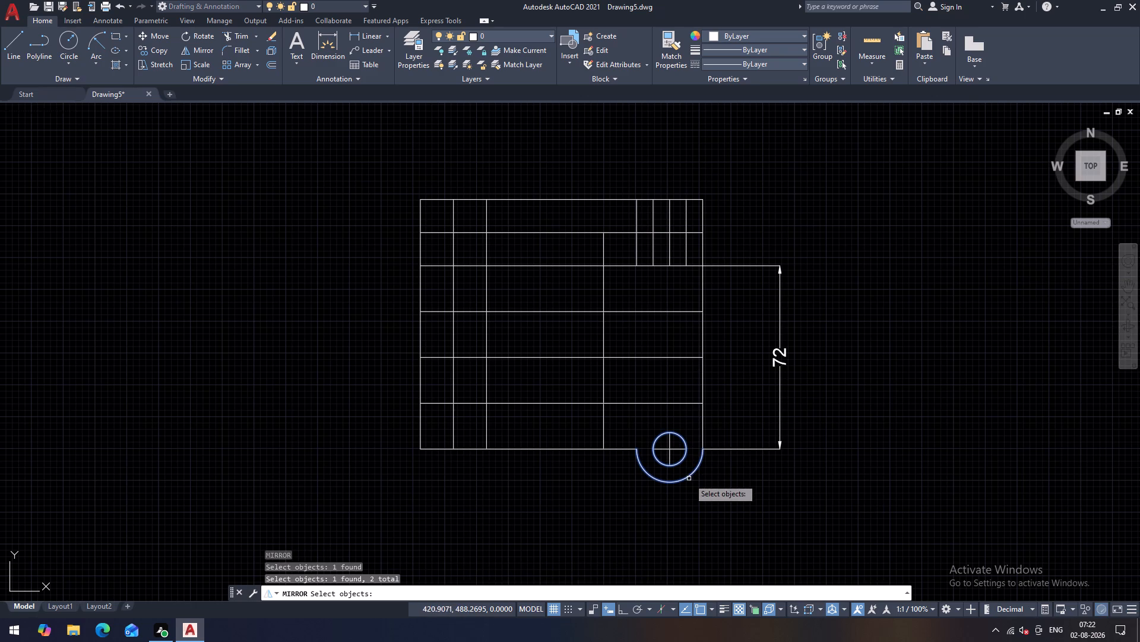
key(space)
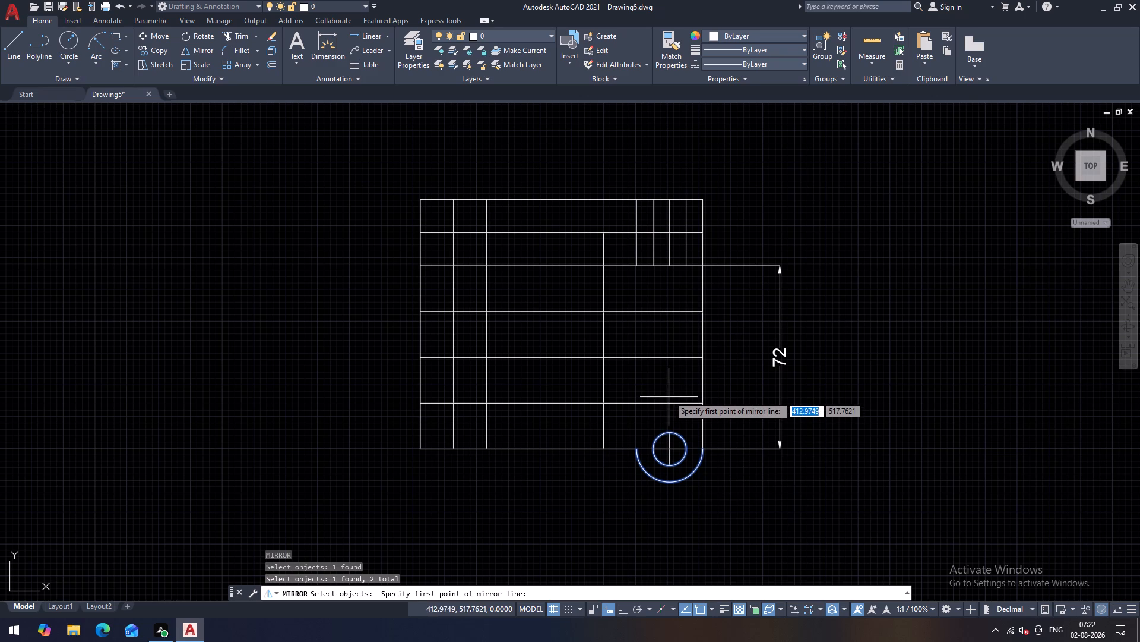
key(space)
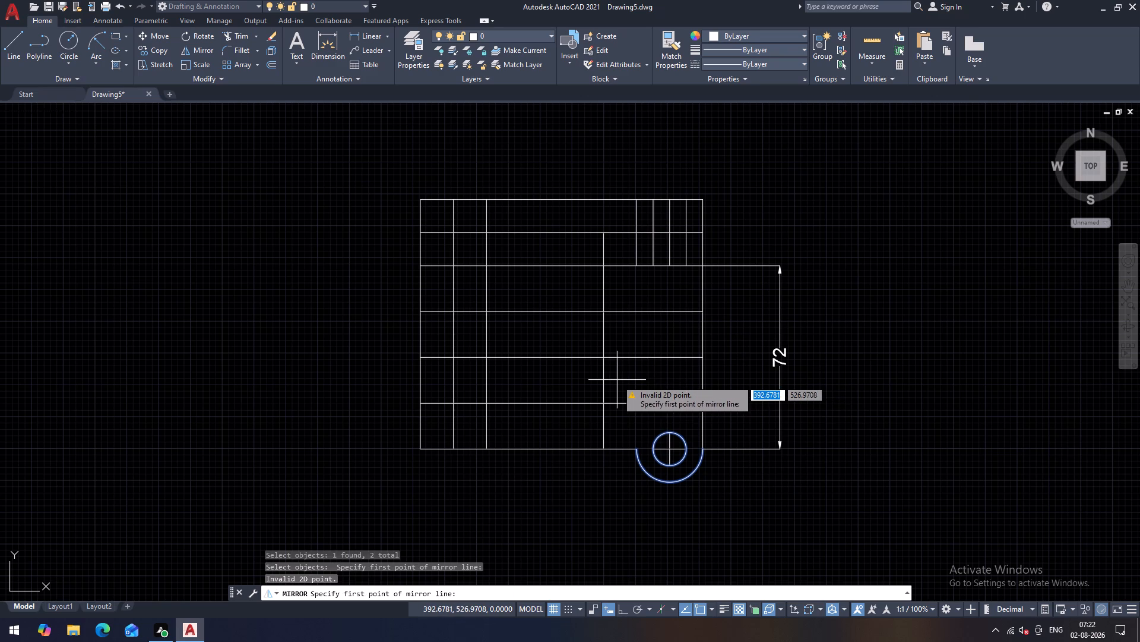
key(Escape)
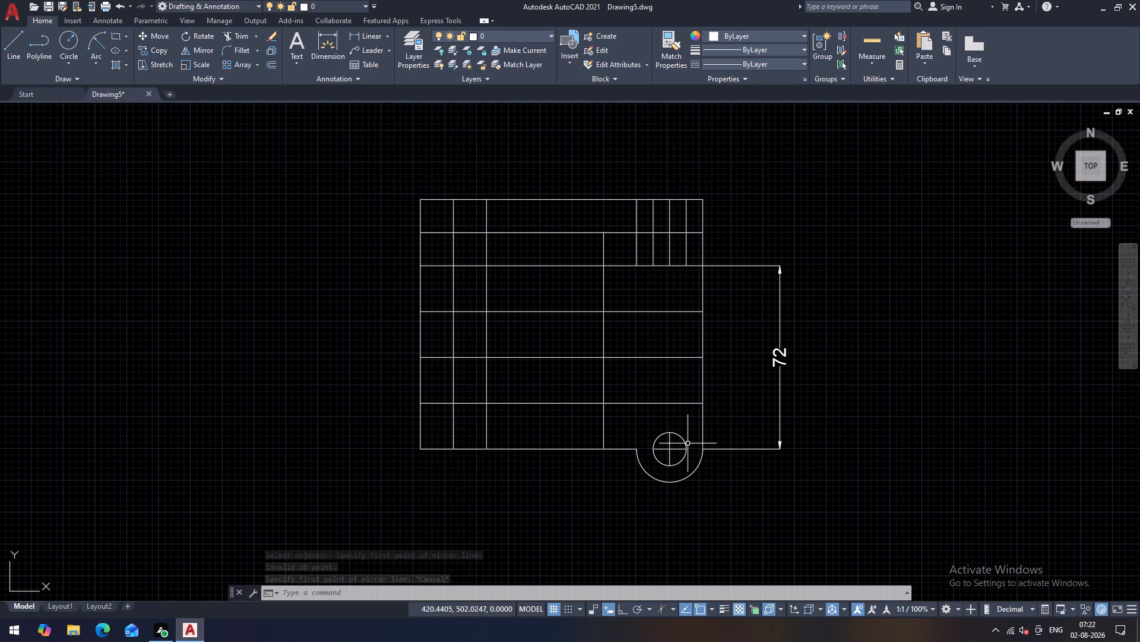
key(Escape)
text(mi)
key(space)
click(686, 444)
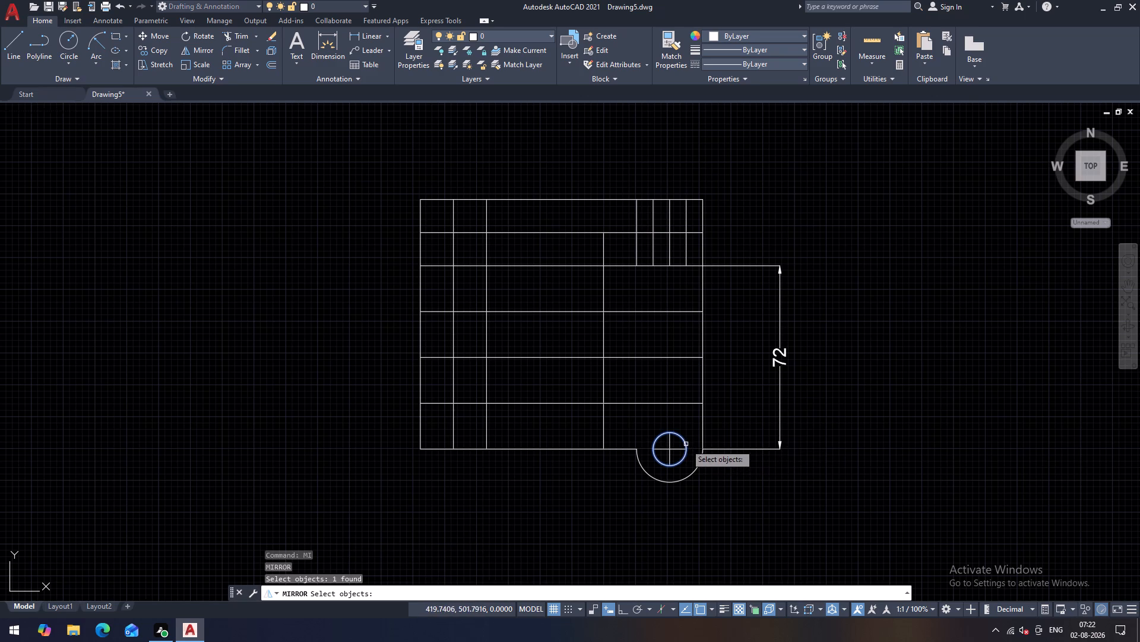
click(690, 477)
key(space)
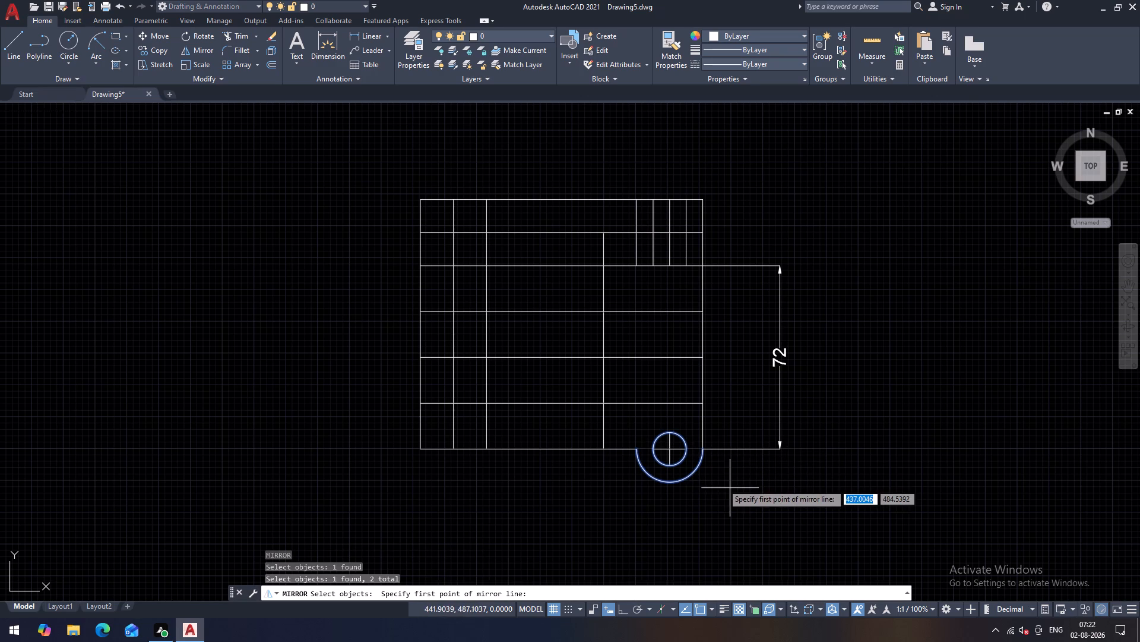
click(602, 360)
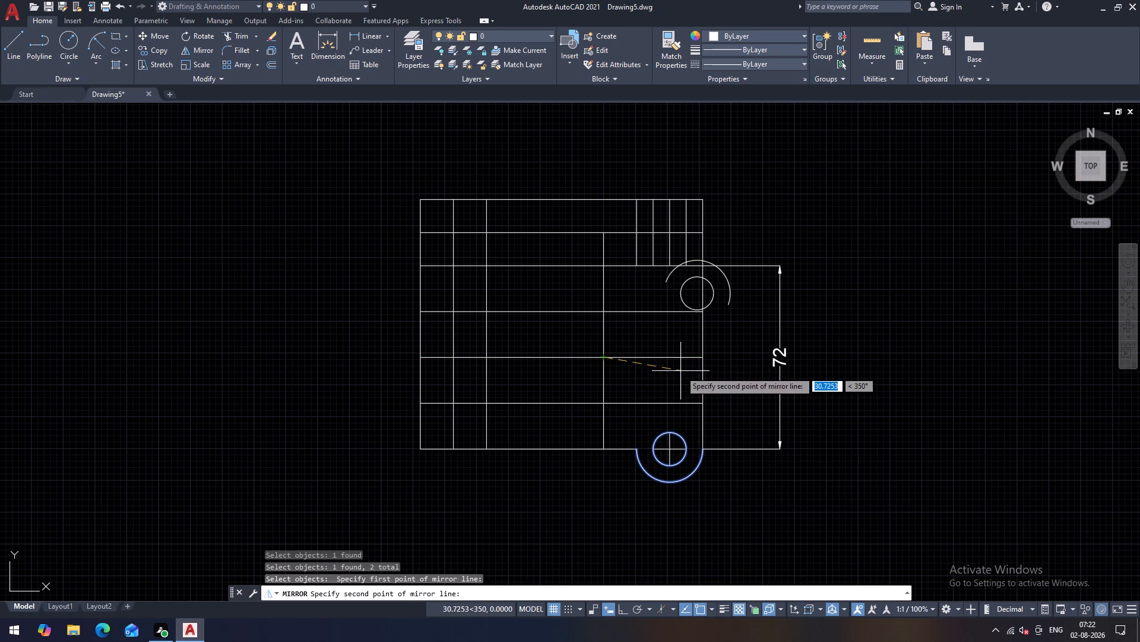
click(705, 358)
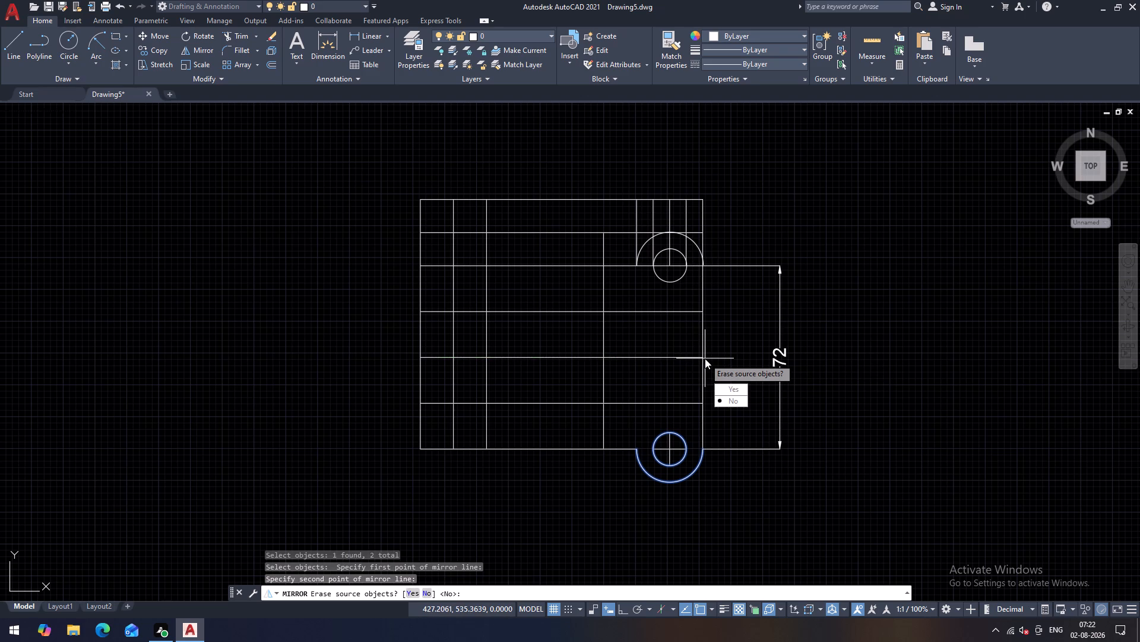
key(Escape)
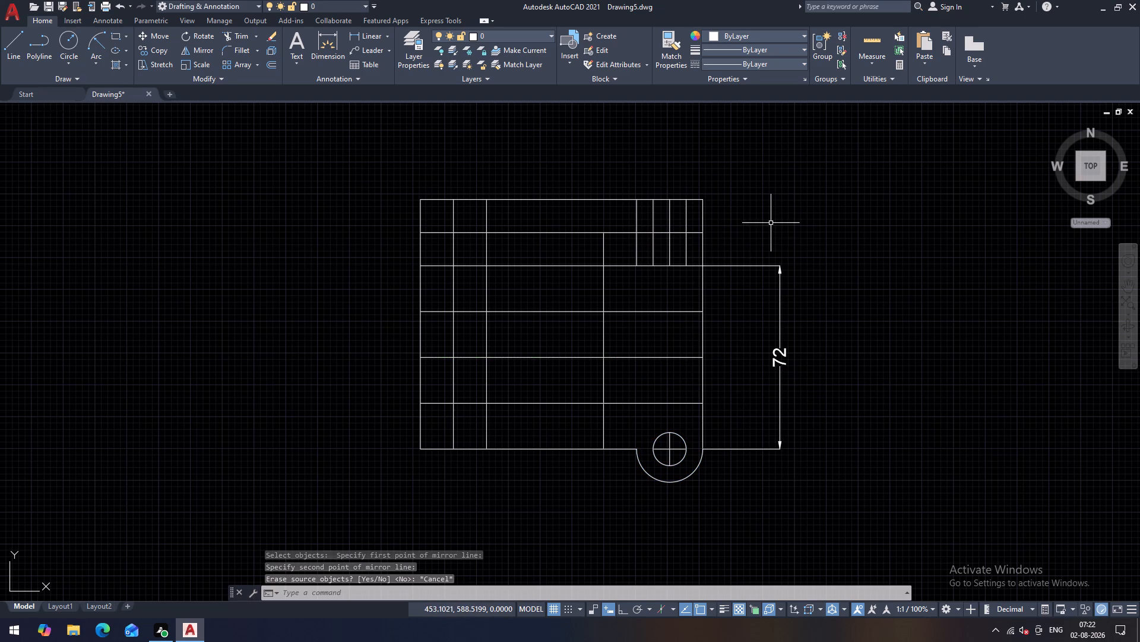
Mirror the hole circle and lower semicircular arc about the view's middle horizontal line, keeping the originals.
key(space)
click(683, 439)
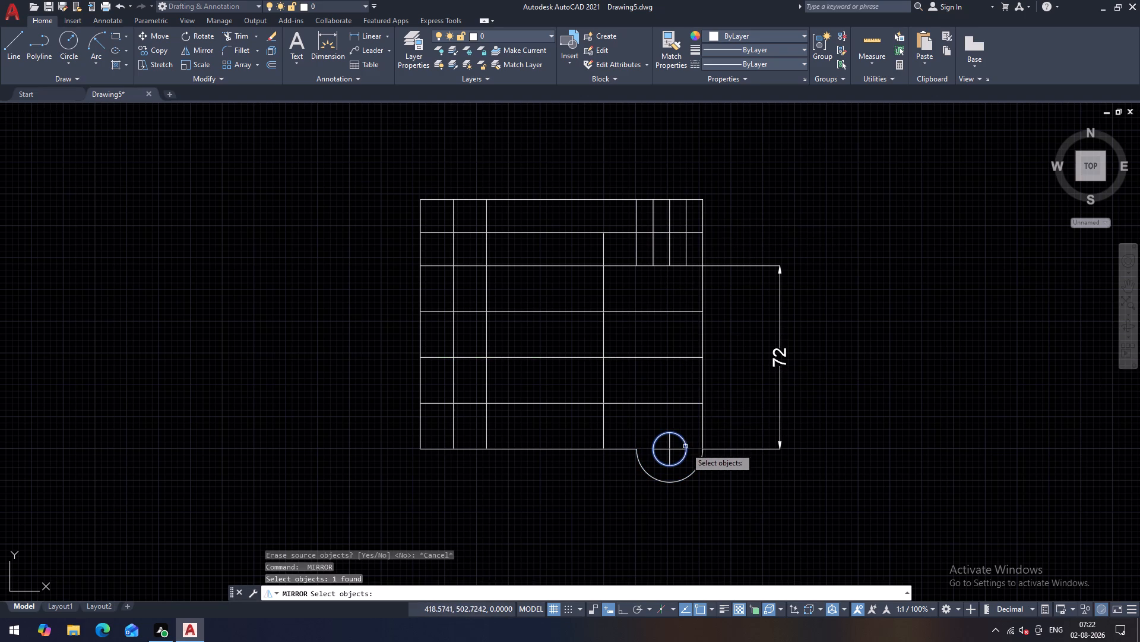
click(695, 470)
key(space)
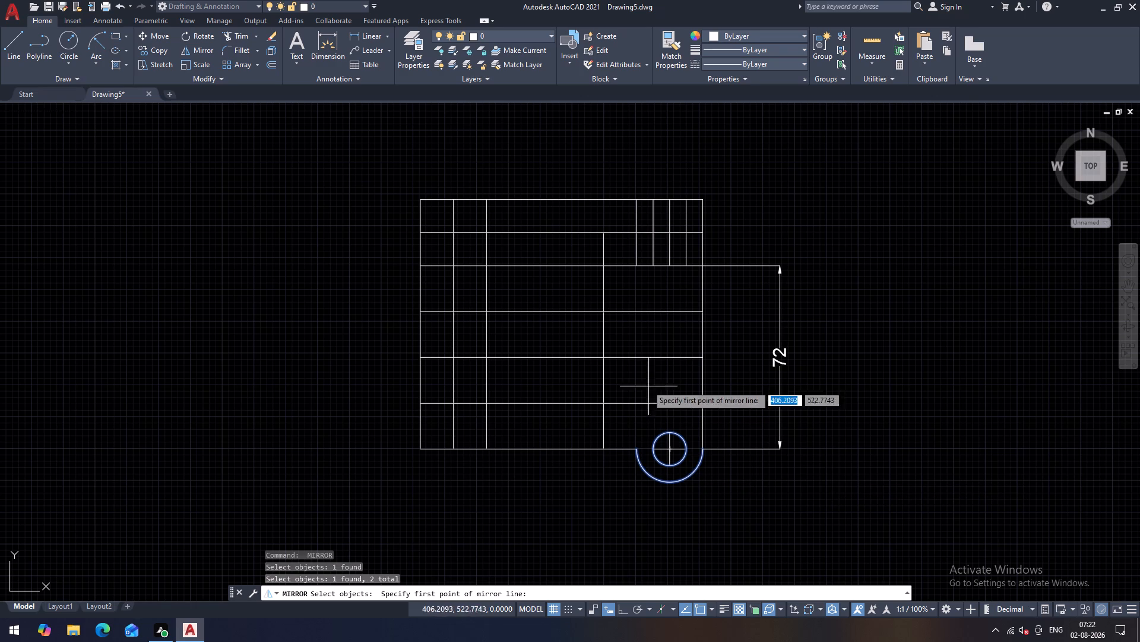
click(605, 358)
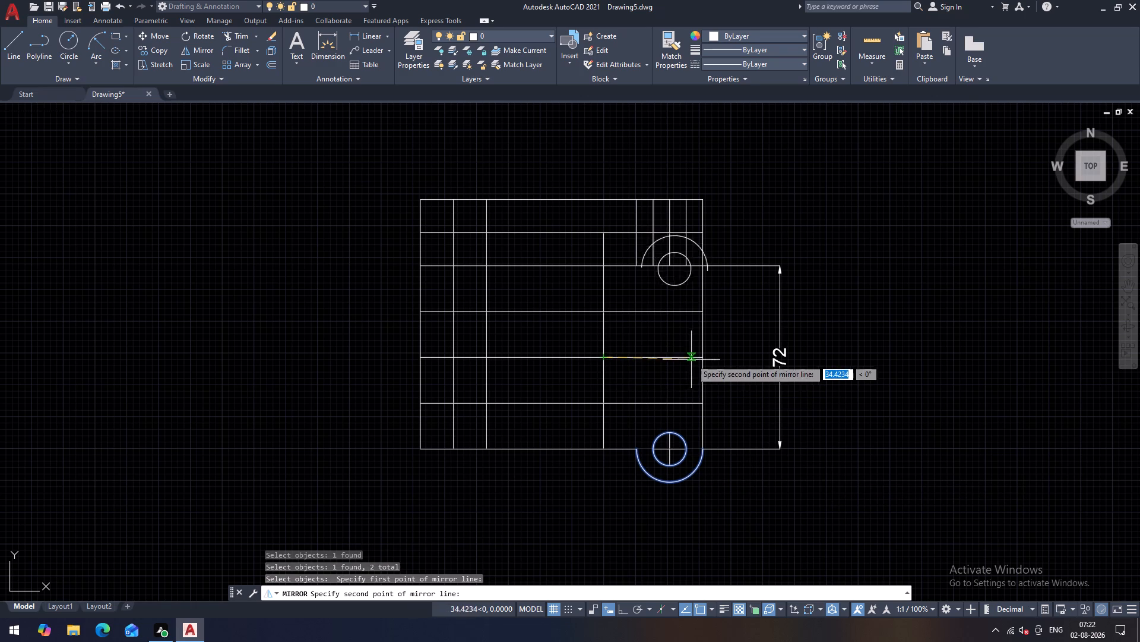
click(704, 359)
key(space)
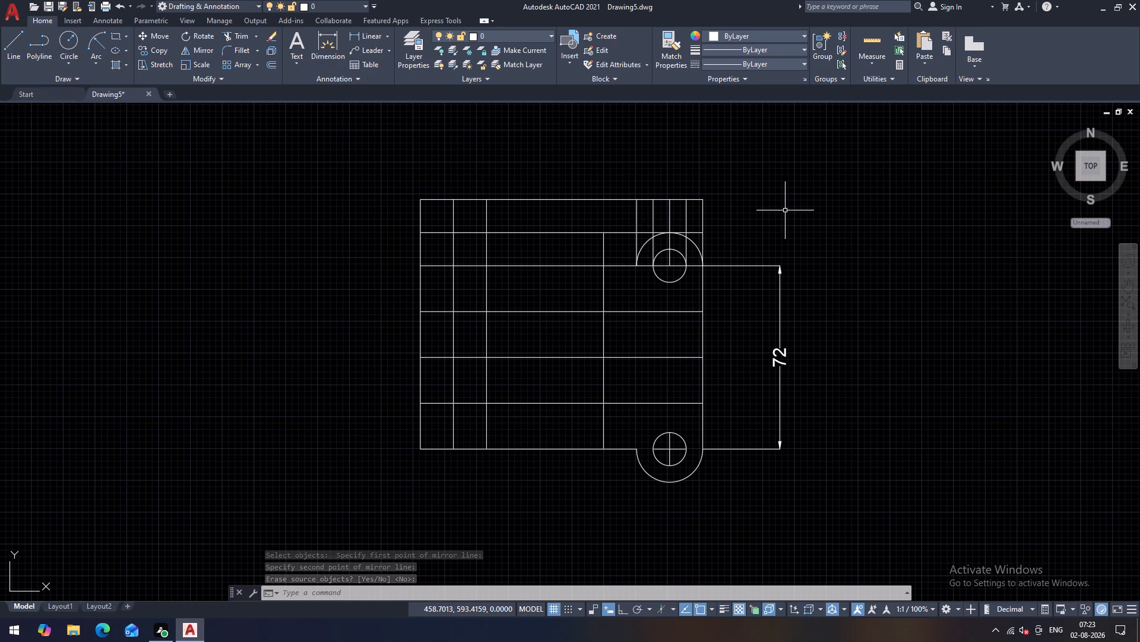
Trim the top band's lines outside the mirrored upper arc, including the outer edges and line ends protruding above it.
text(tr)
key(space)
key(space)
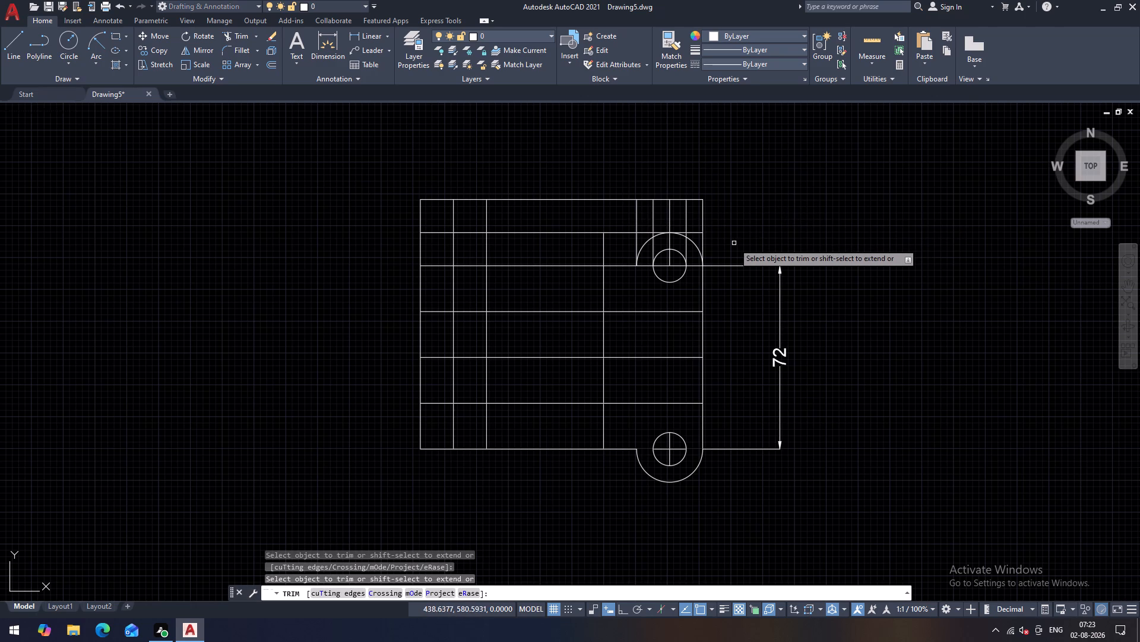
drag(721, 248, 699, 236)
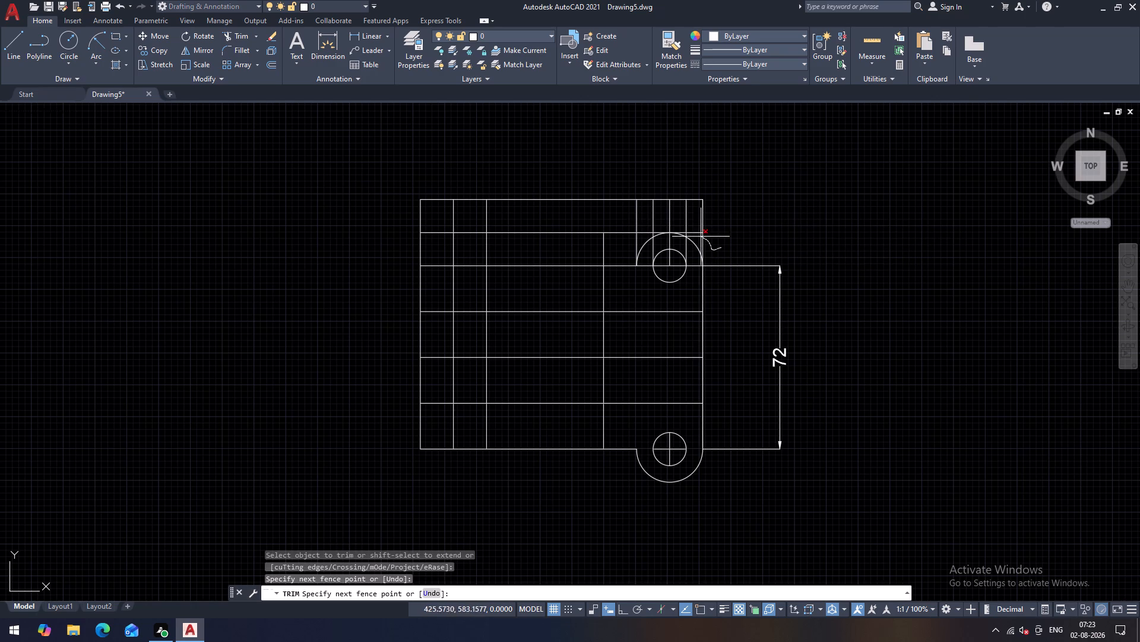
drag(699, 236, 629, 224)
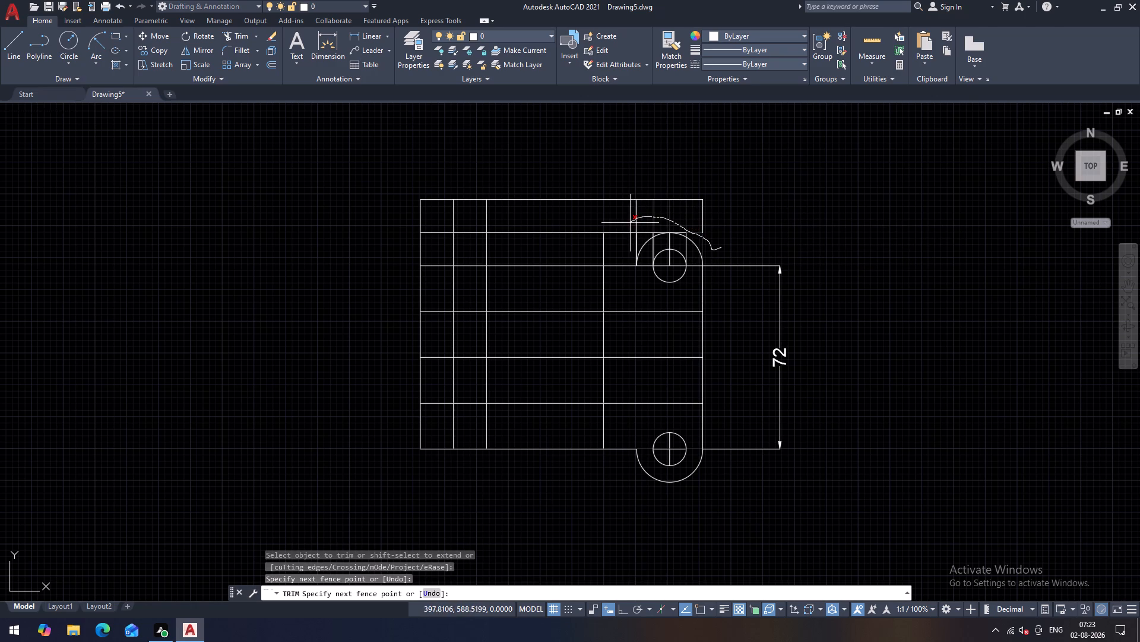
drag(629, 224, 641, 237)
drag(641, 237, 651, 232)
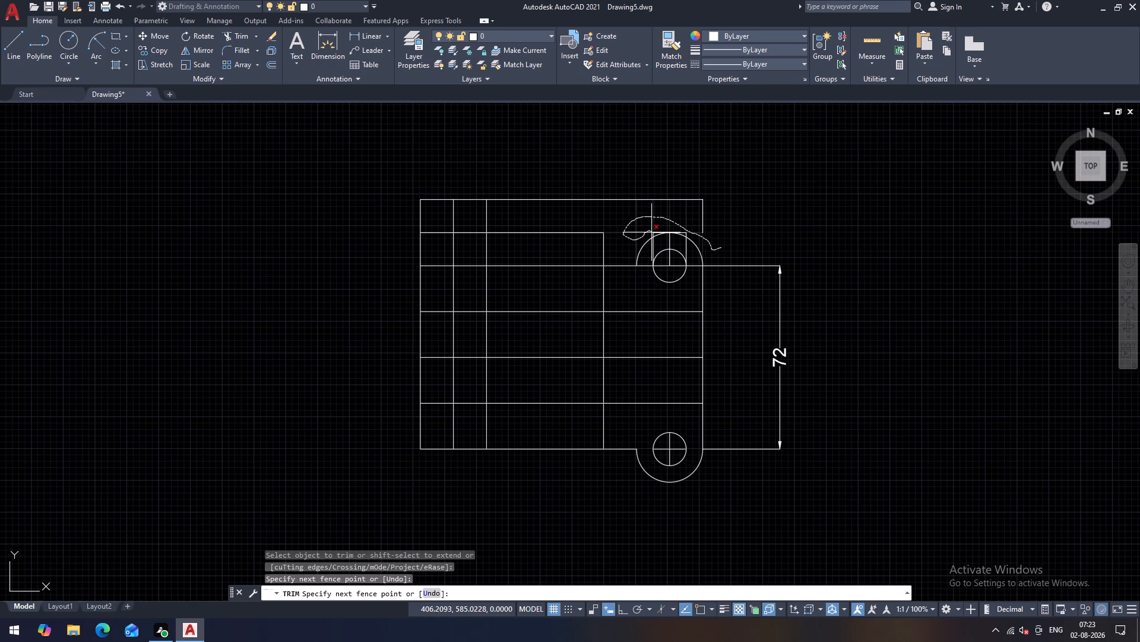
drag(651, 232, 695, 198)
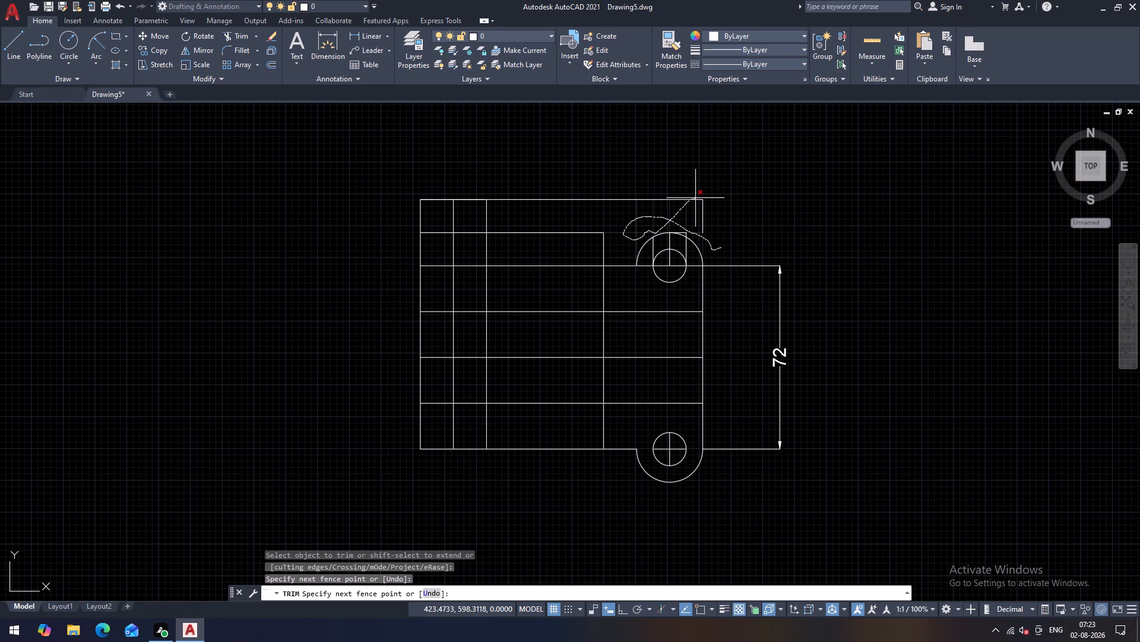
drag(695, 198, 707, 222)
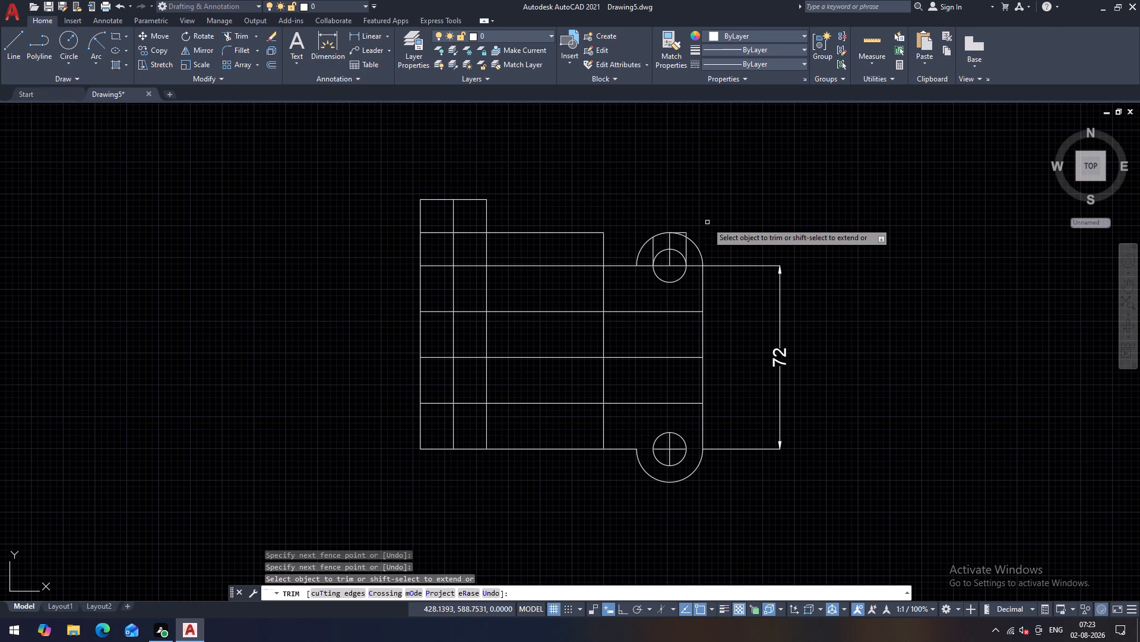
scroll(698, 228, up, 2)
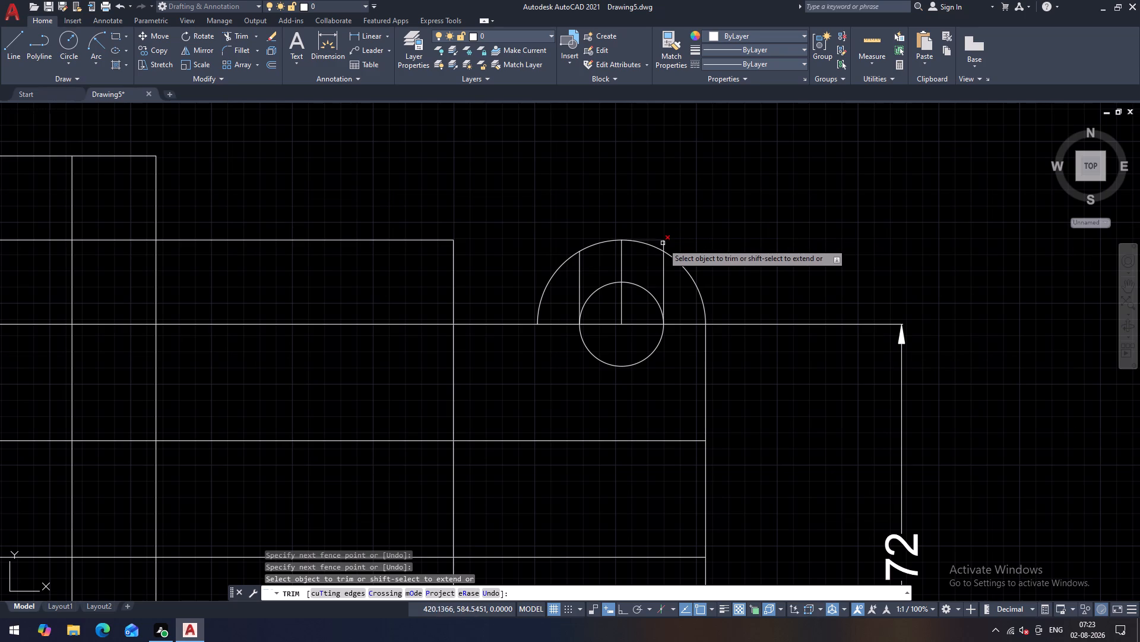
click(663, 243)
click(663, 238)
Trim the vertical and horizontal line segments between the upper arc and its hole circle.
scroll(672, 232, down, 2)
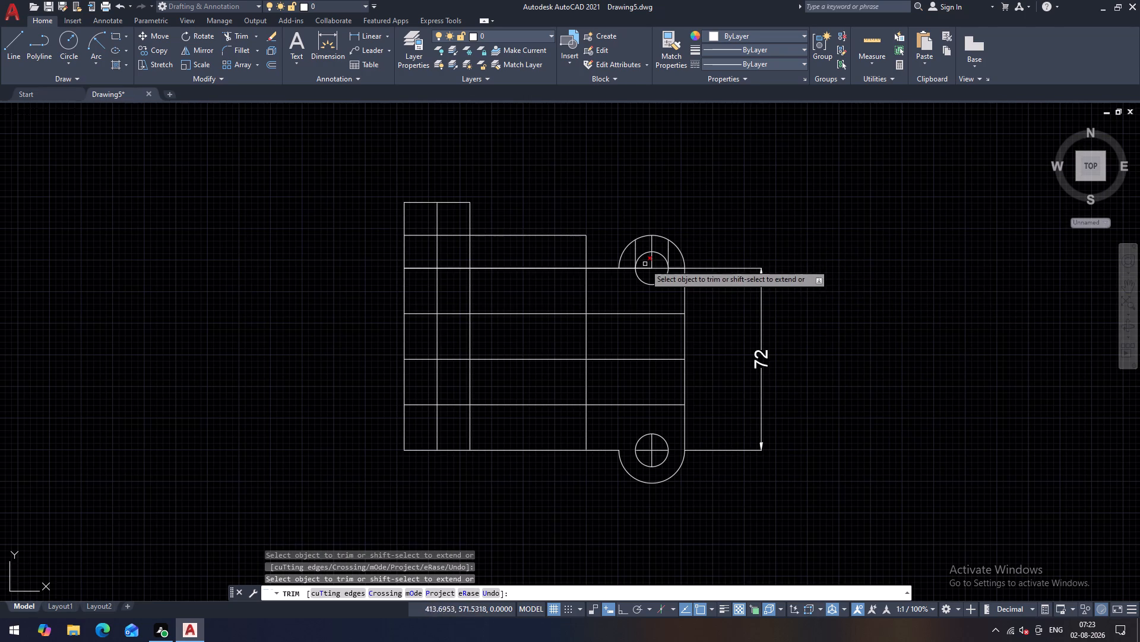
scroll(620, 269, up, 1)
drag(627, 313, 631, 303)
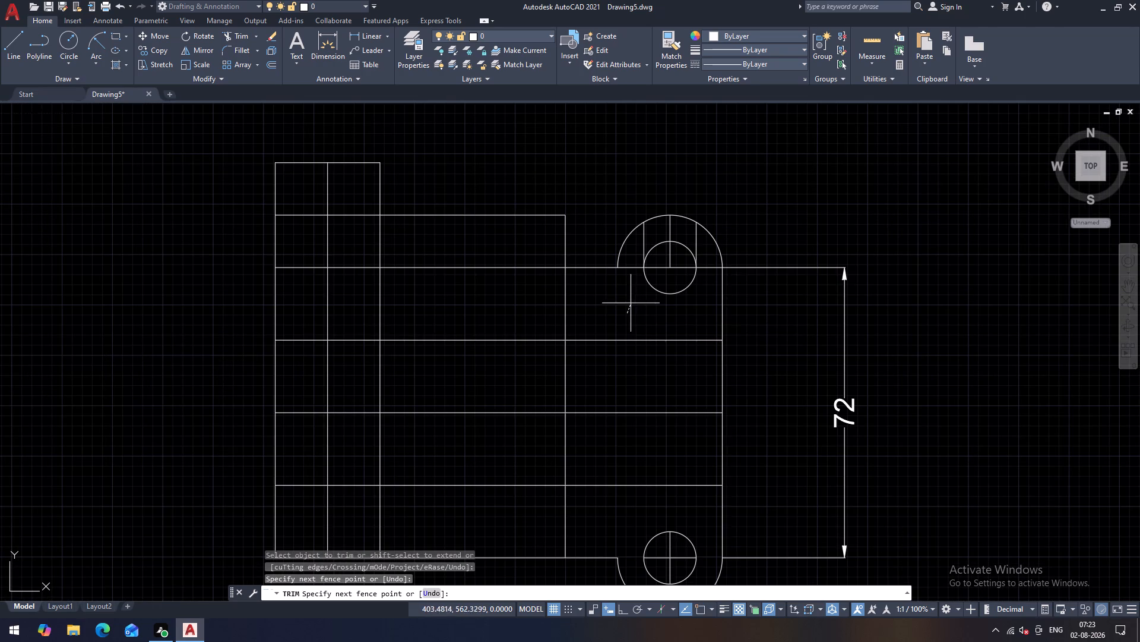
drag(631, 303, 645, 239)
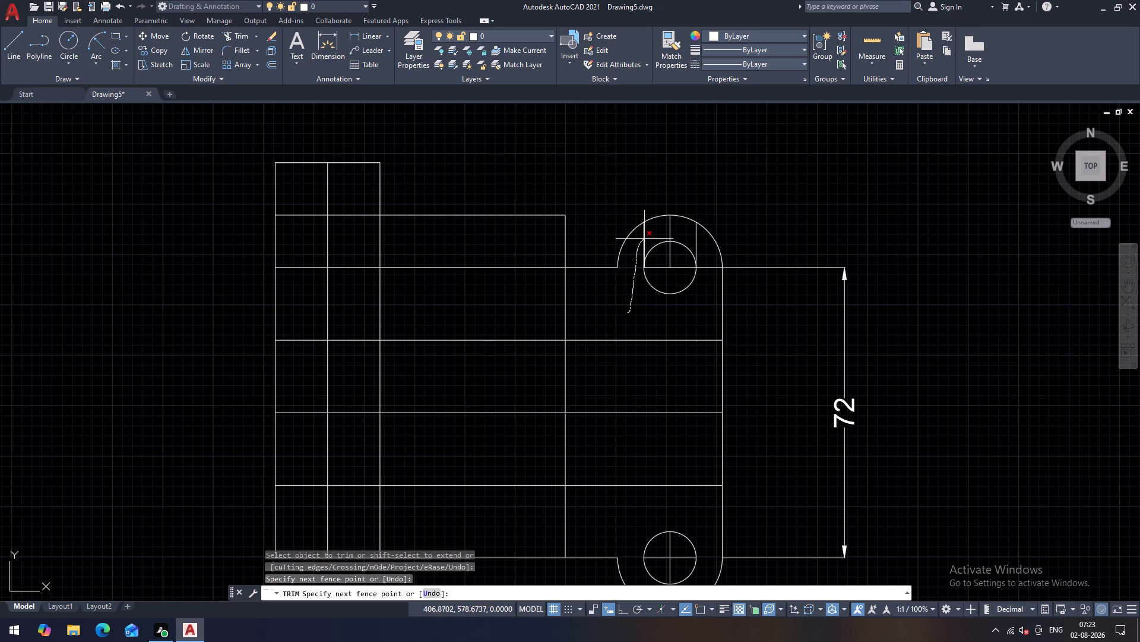
drag(645, 239, 707, 254)
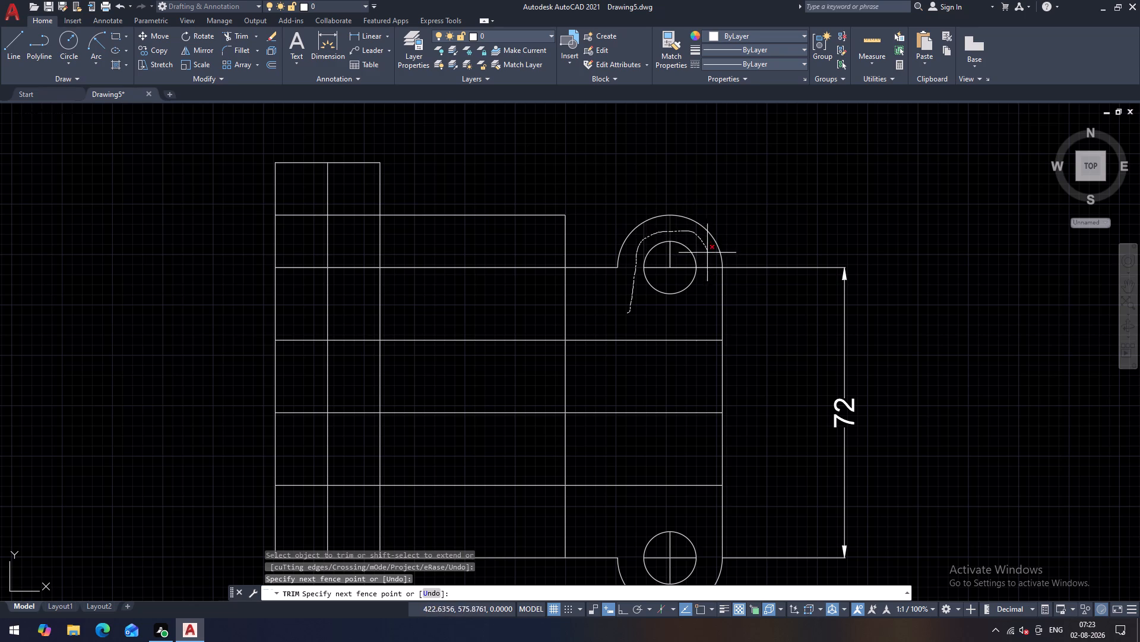
drag(707, 254, 710, 287)
scroll(720, 317, down, 1)
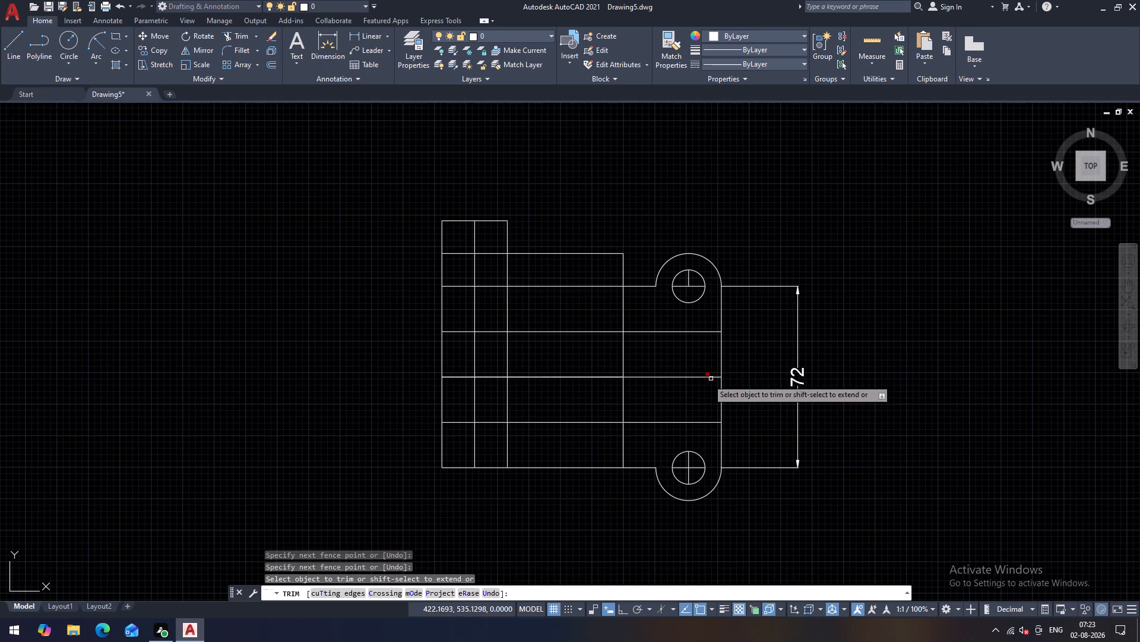
scroll(643, 346, up, 1)
key(Escape)
Trim away the rest of the top band's vertical segments and its two leftover horizontal lines above the body.
scroll(698, 303, up, 1)
scroll(710, 332, down, 1)
scroll(721, 386, down, 1)
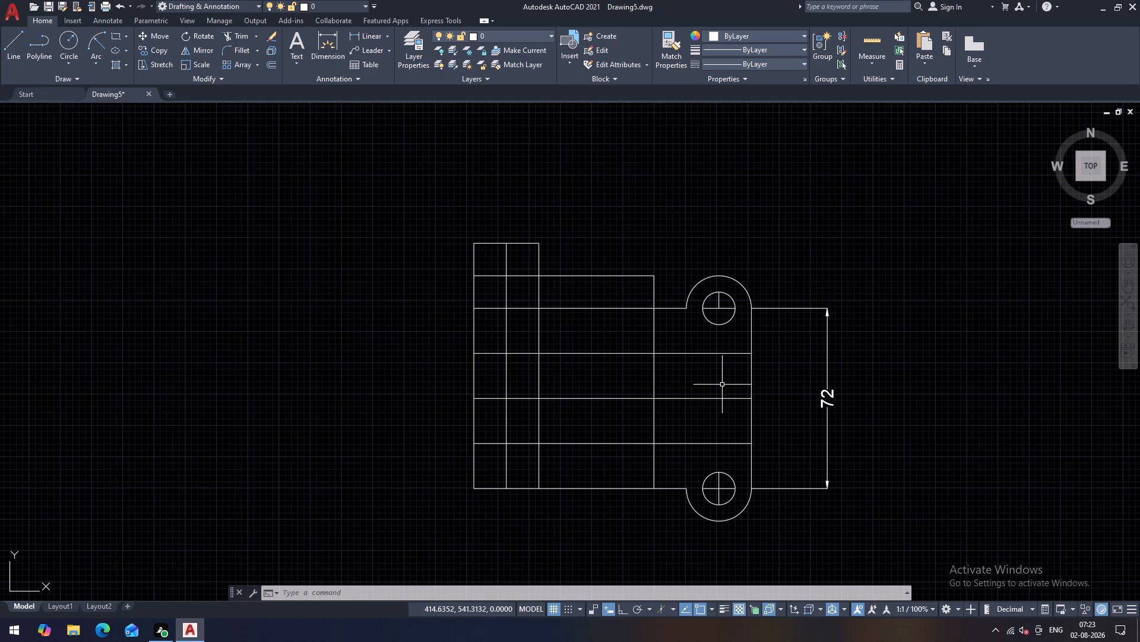
key(space)
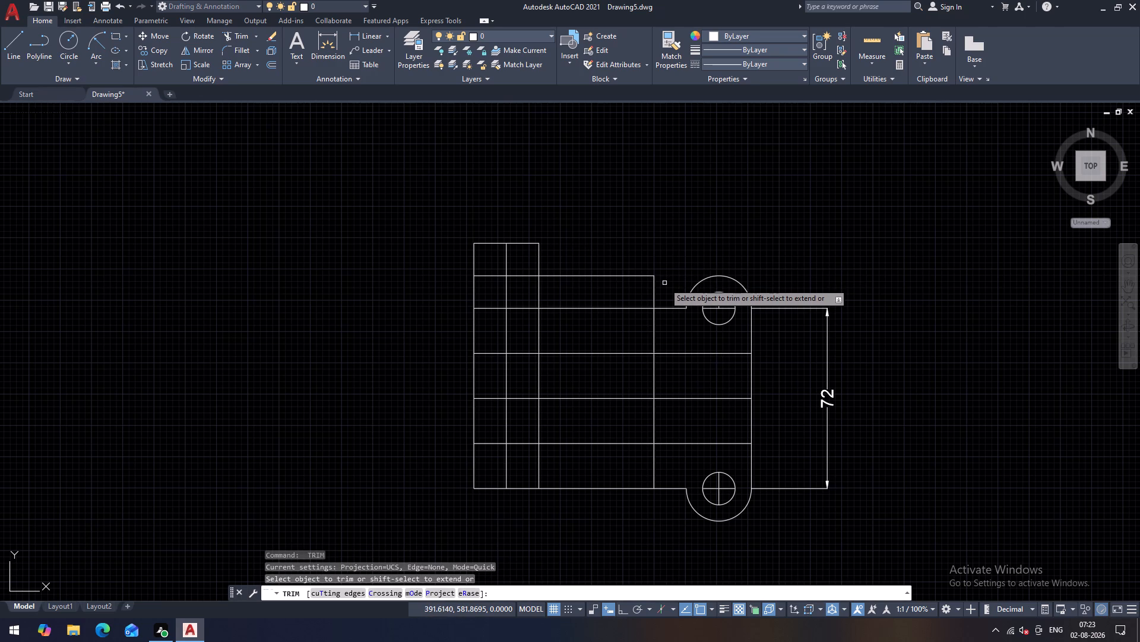
drag(664, 283, 470, 270)
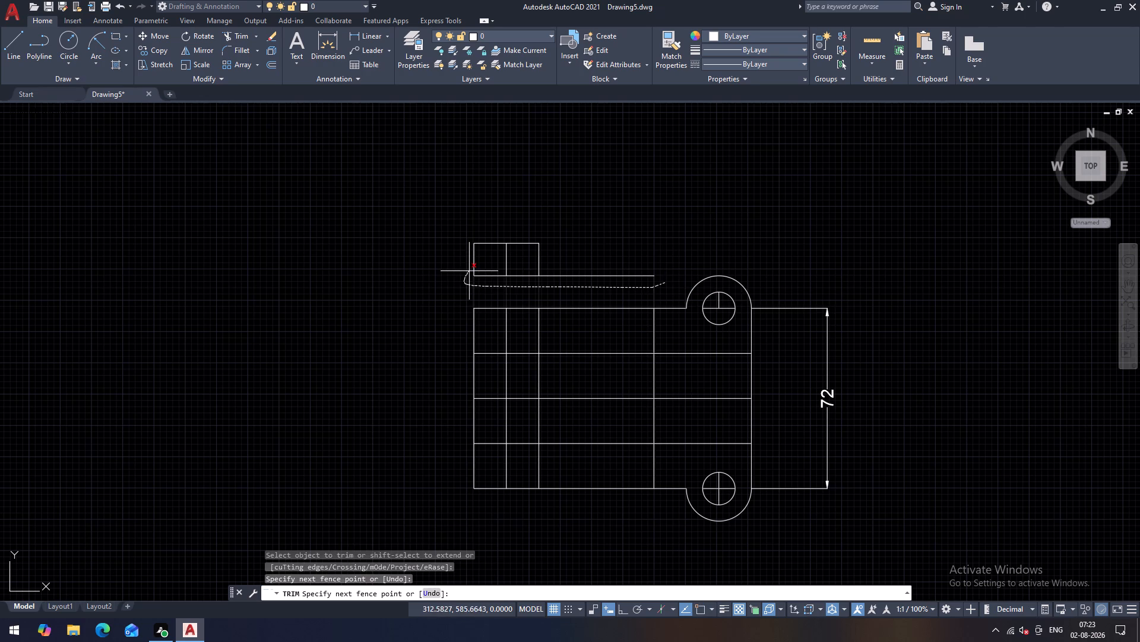
drag(470, 270, 546, 267)
drag(521, 231, 539, 288)
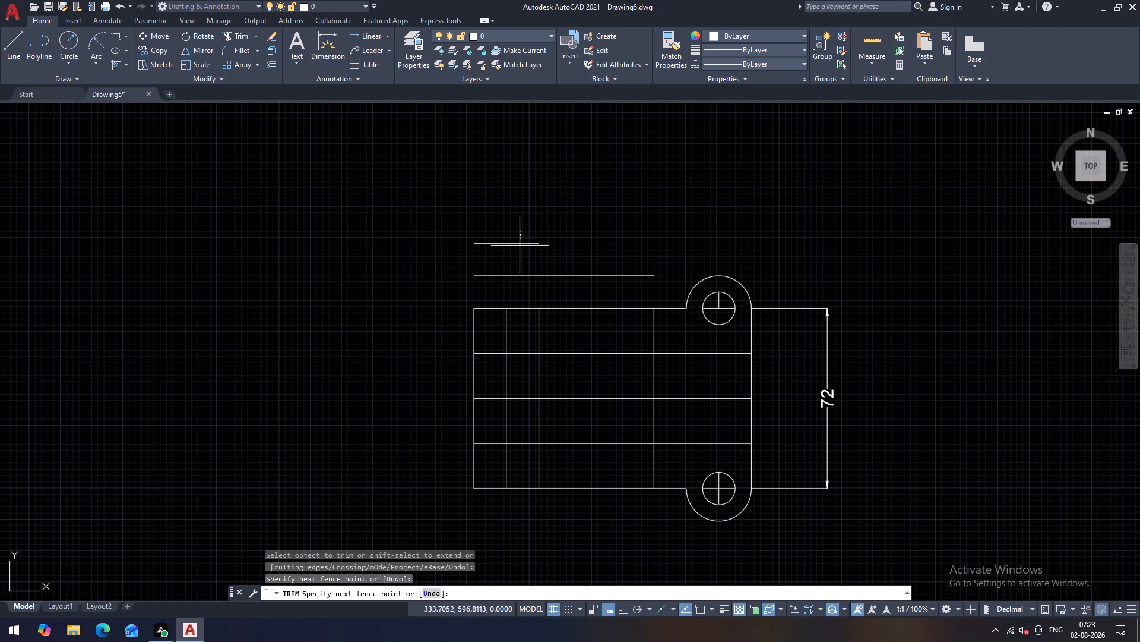
drag(539, 288, 563, 290)
Trim the horizontal lines above and below the middle line between the inner vertical line and the lug-side edge.
scroll(619, 244, down, 1)
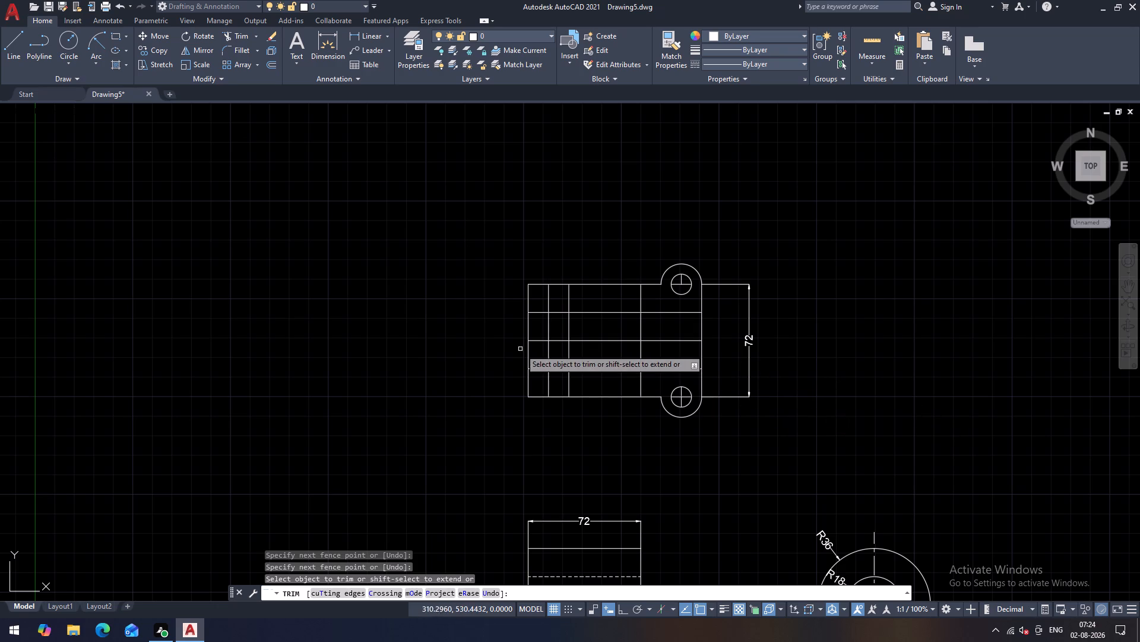
middle_drag(617, 363, 623, 342)
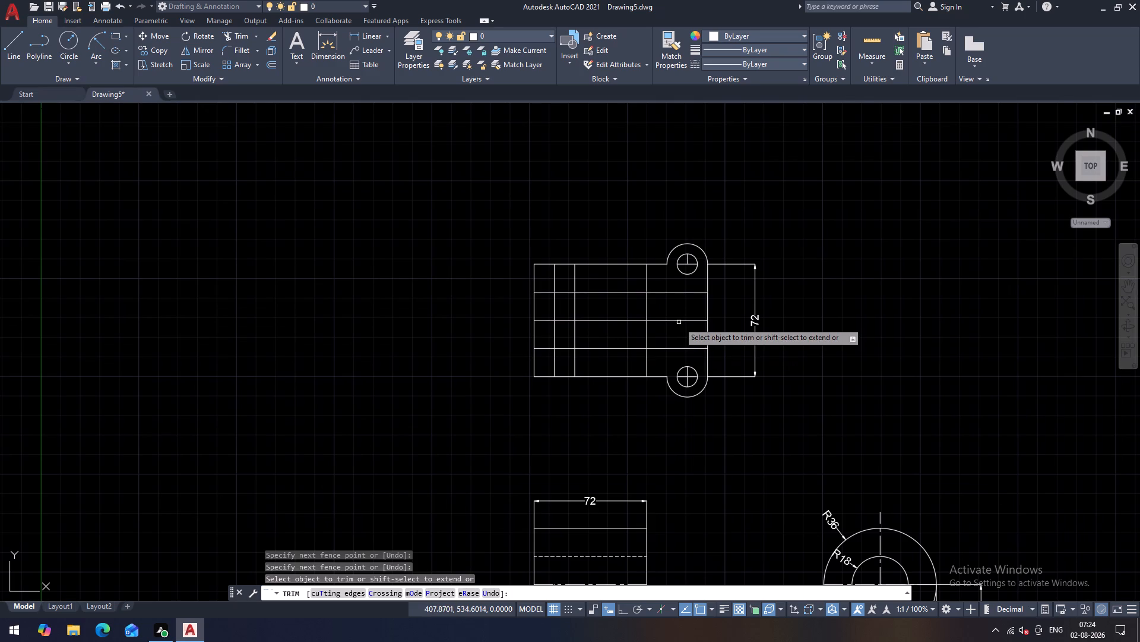
scroll(679, 322, up, 1)
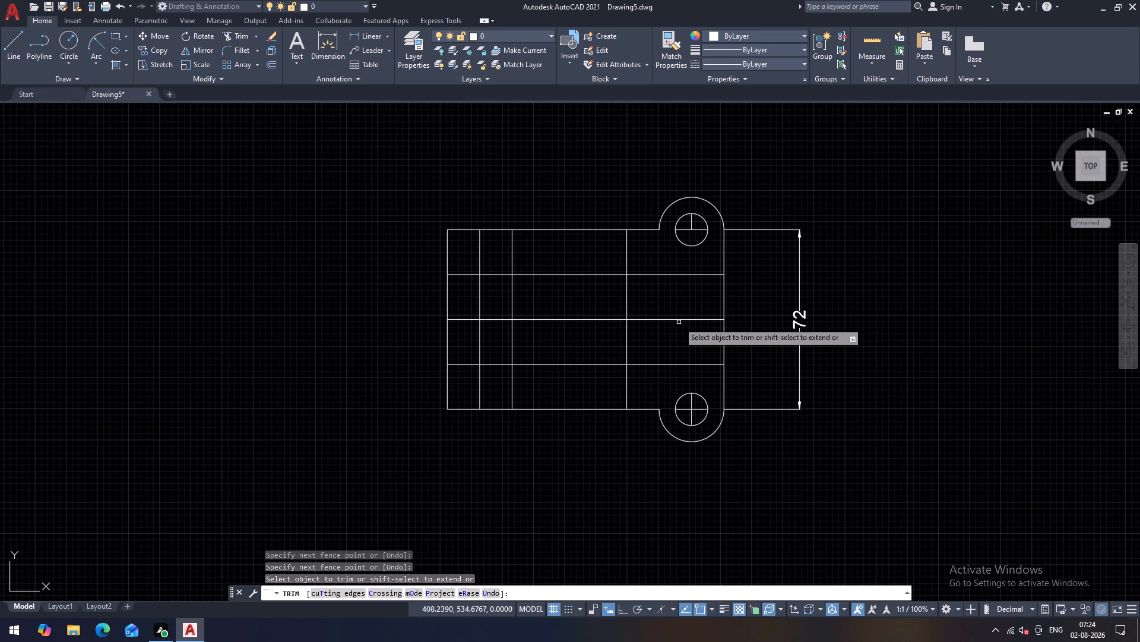
drag(649, 265, 652, 269)
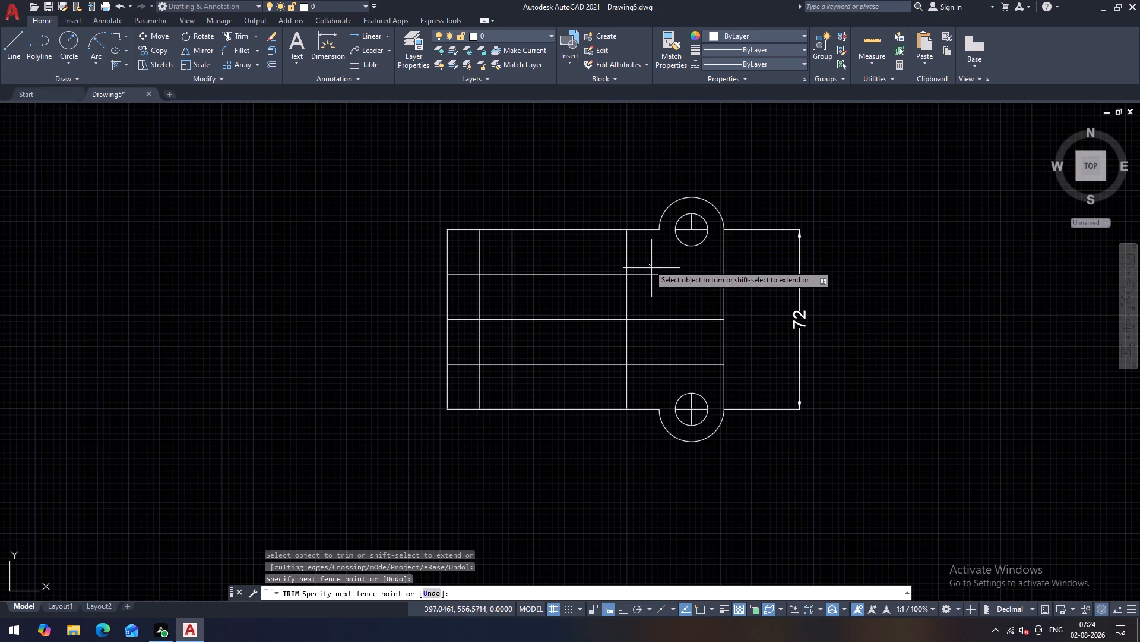
drag(652, 269, 669, 286)
drag(664, 355, 651, 369)
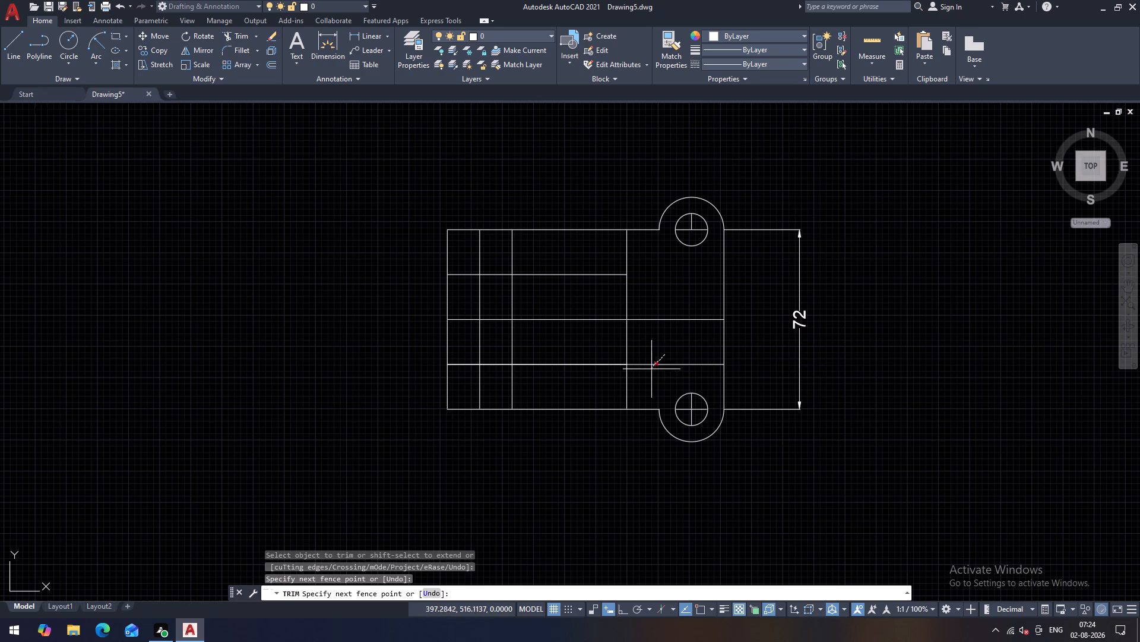
drag(651, 369, 649, 373)
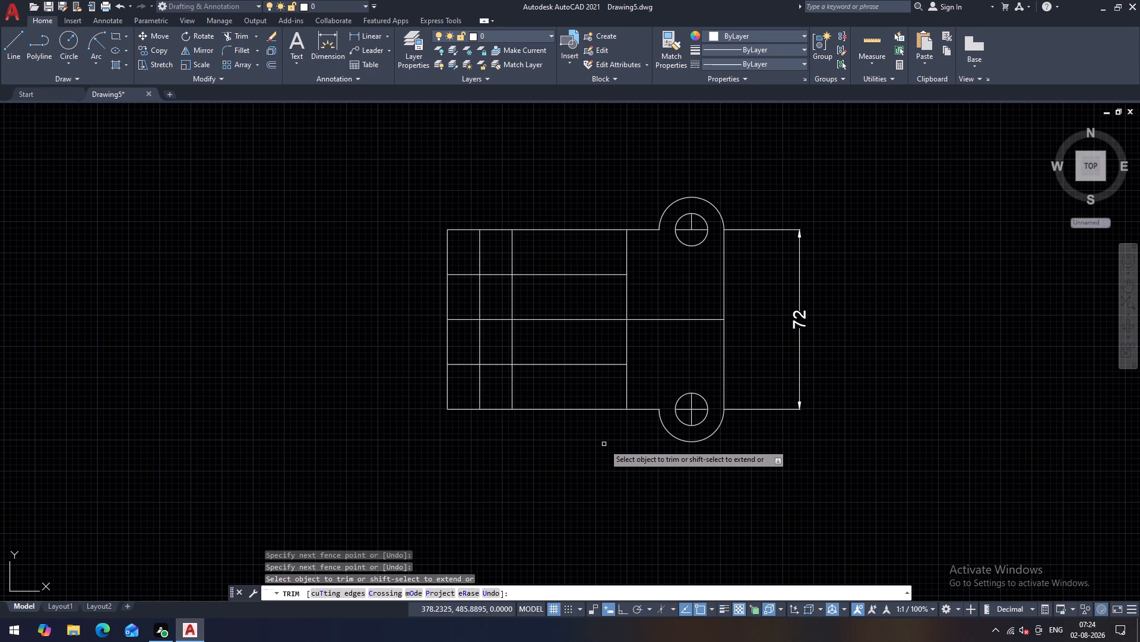
scroll(604, 444, down, 1)
key(Escape)
Match the front view's dashed hidden line onto the third view's two inner vertical lines and two shortened horizontal lines.
middle_drag(603, 443, 628, 290)
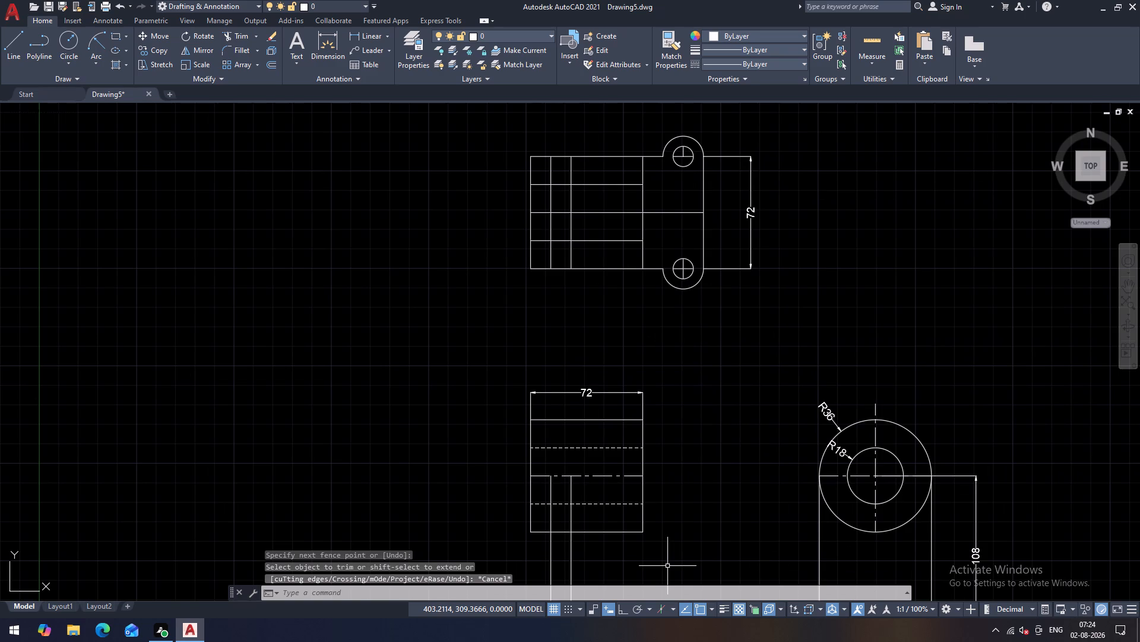
text(ma)
key(space)
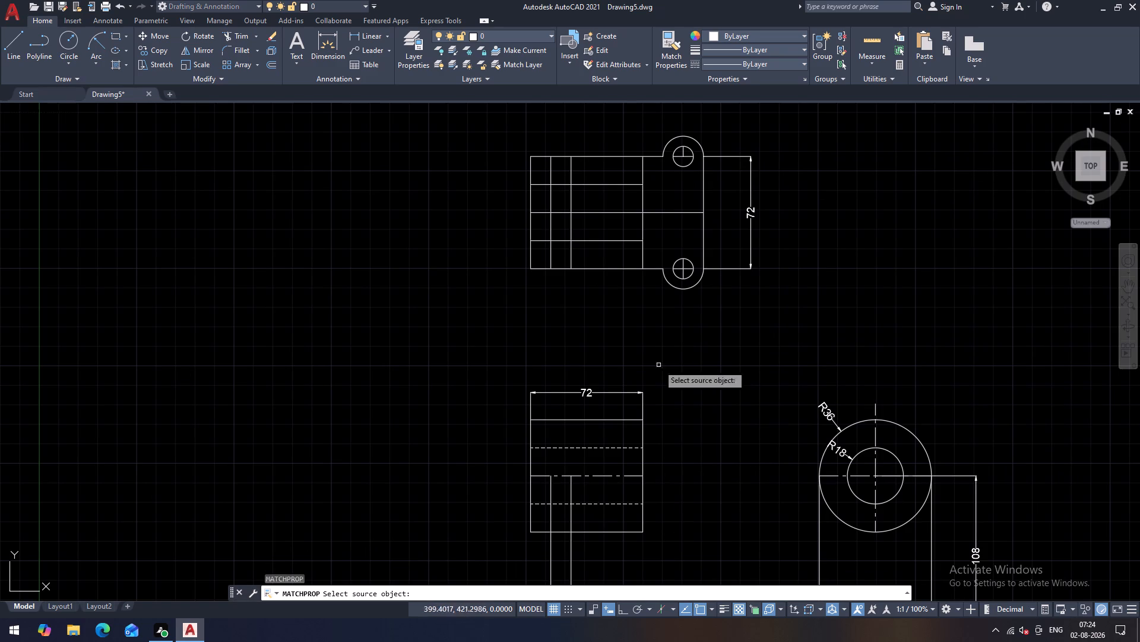
click(597, 446)
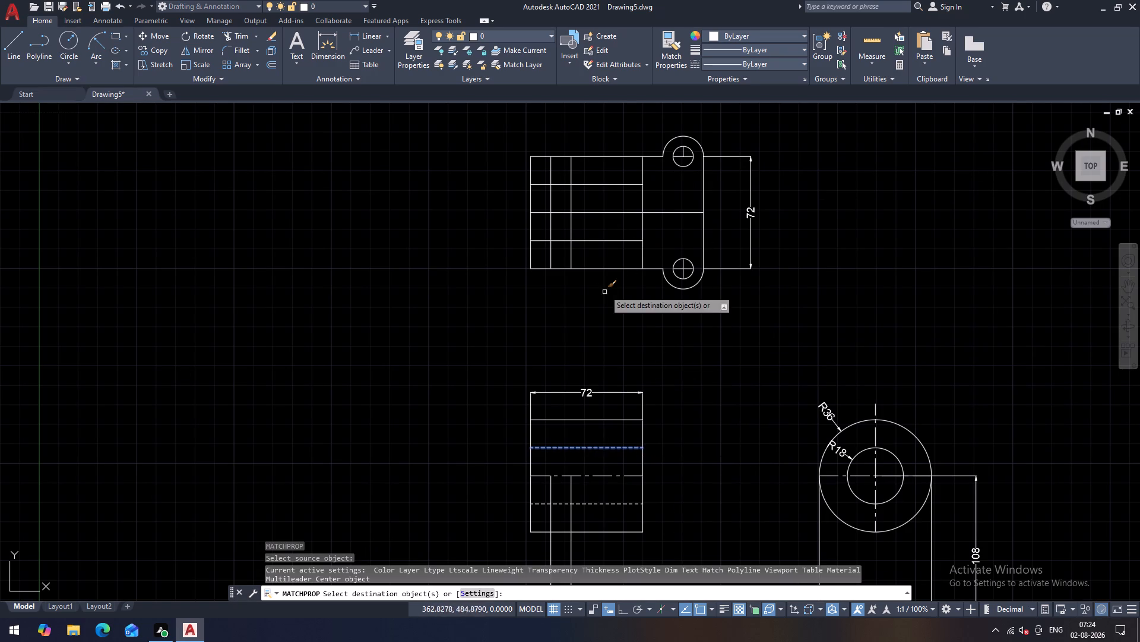
click(569, 228)
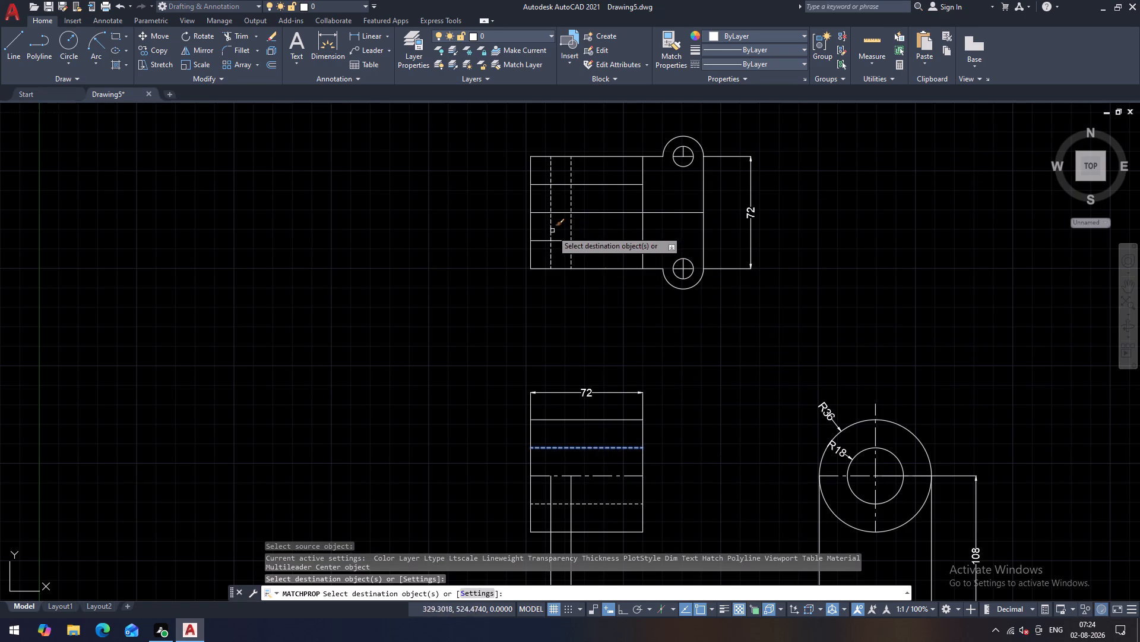
click(552, 231)
middle_drag(599, 298, 589, 333)
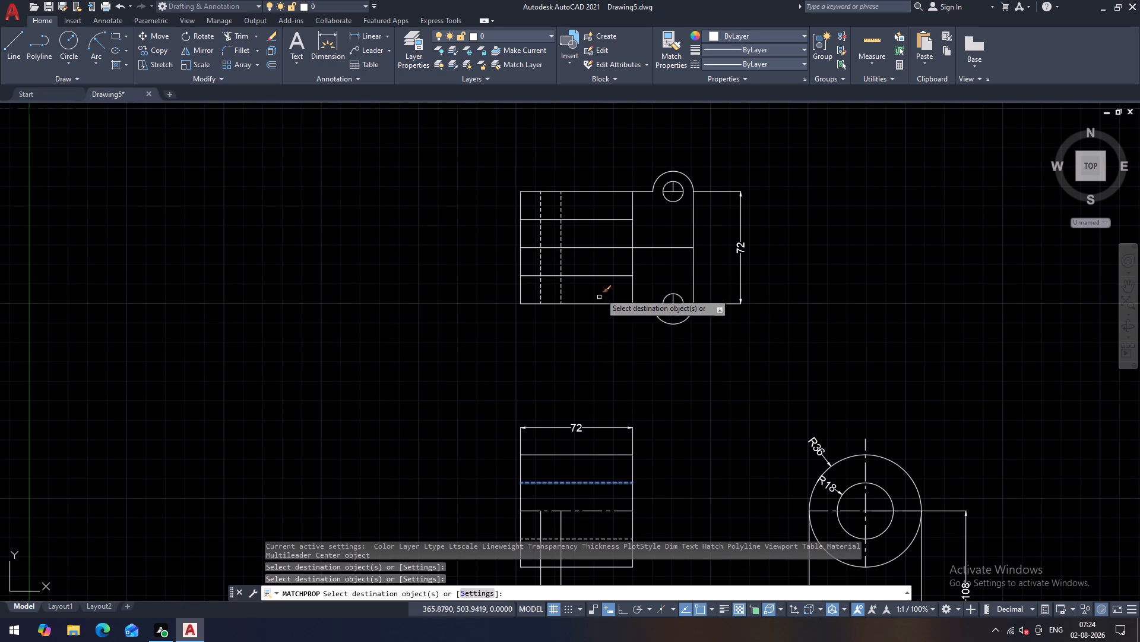
click(602, 274)
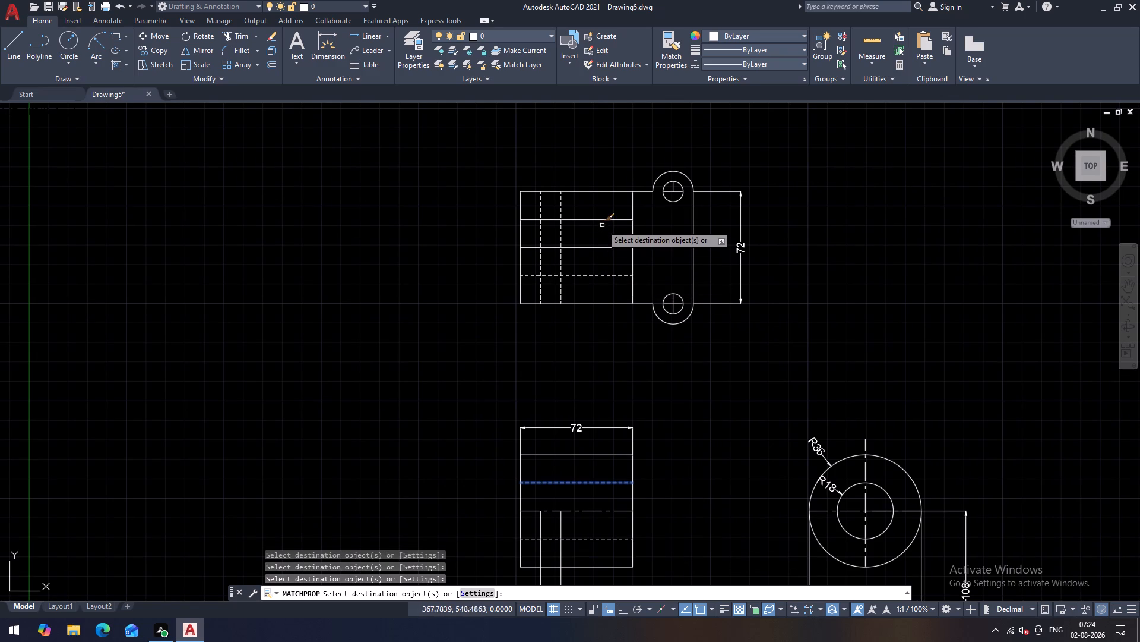
click(603, 220)
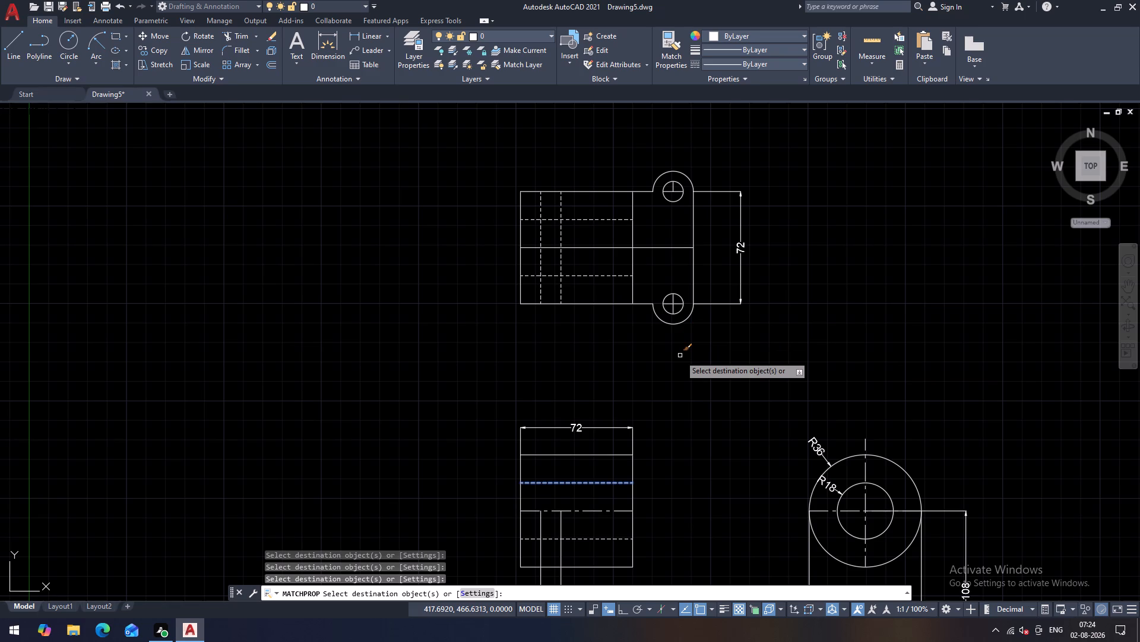
key(Escape)
key(Escape)
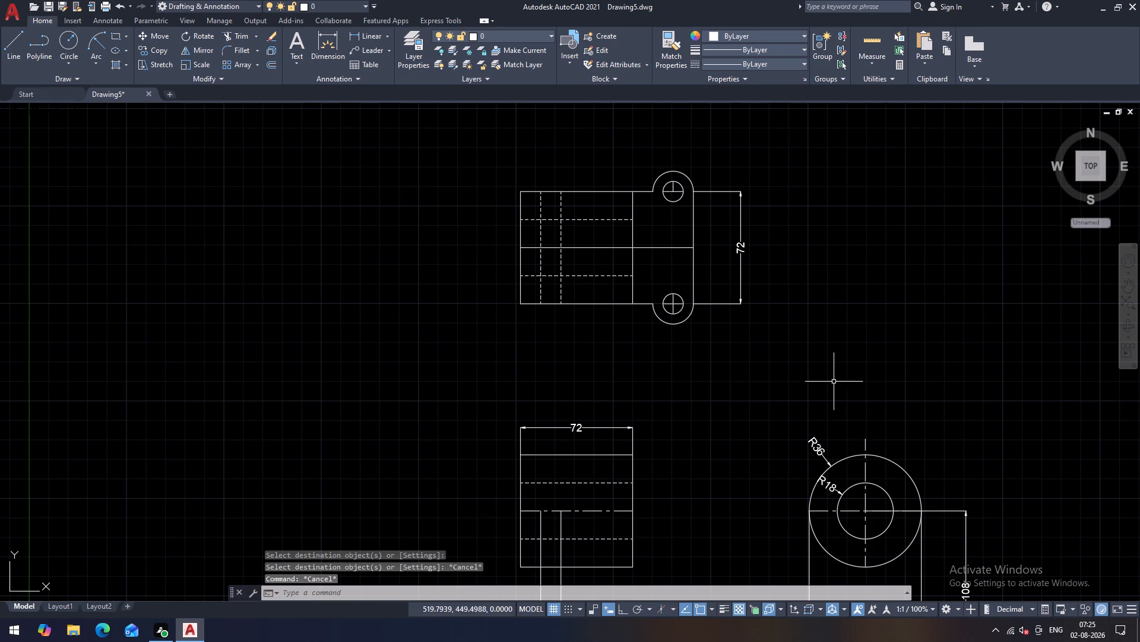
Match the front view's dash-dot centre line onto the third view's middle horizontal line.
text(ma)
key(space)
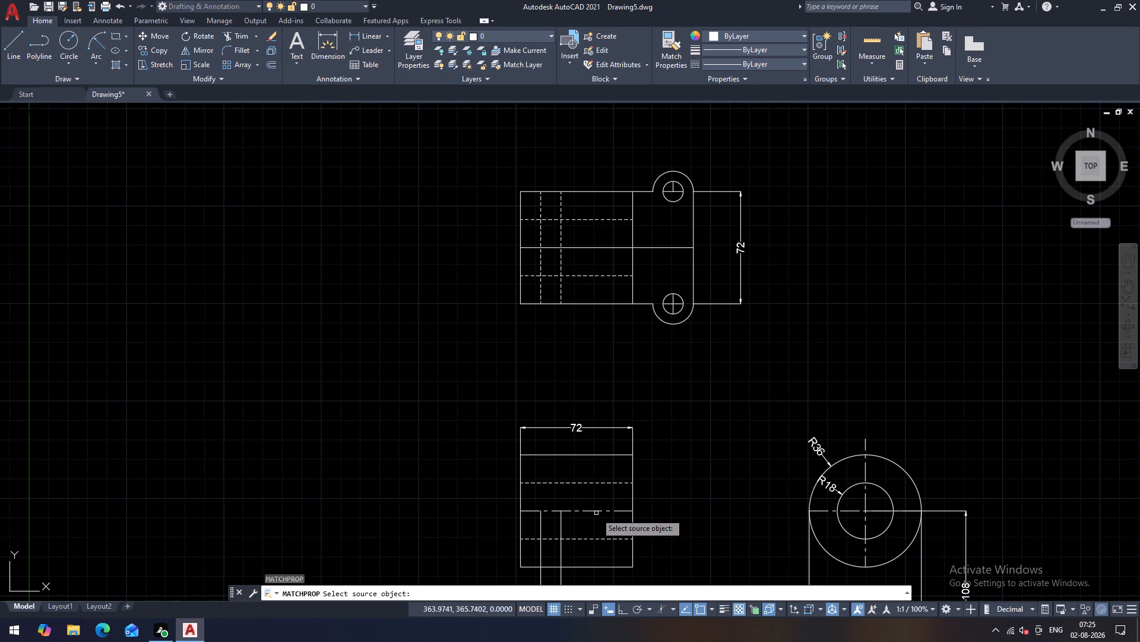
click(598, 512)
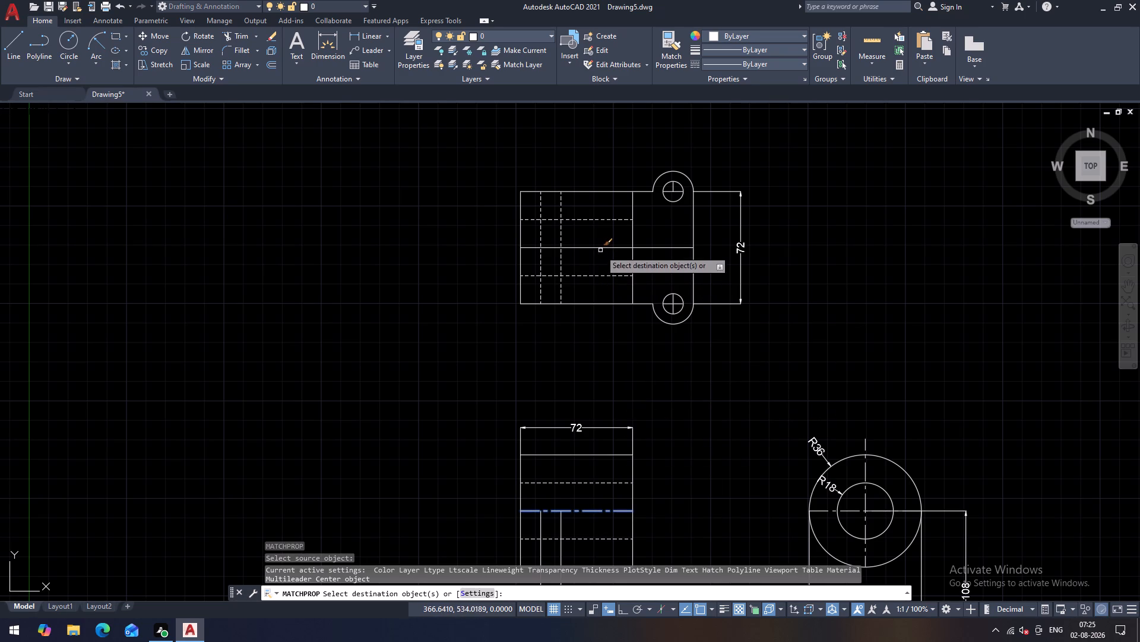
click(601, 247)
key(Escape)
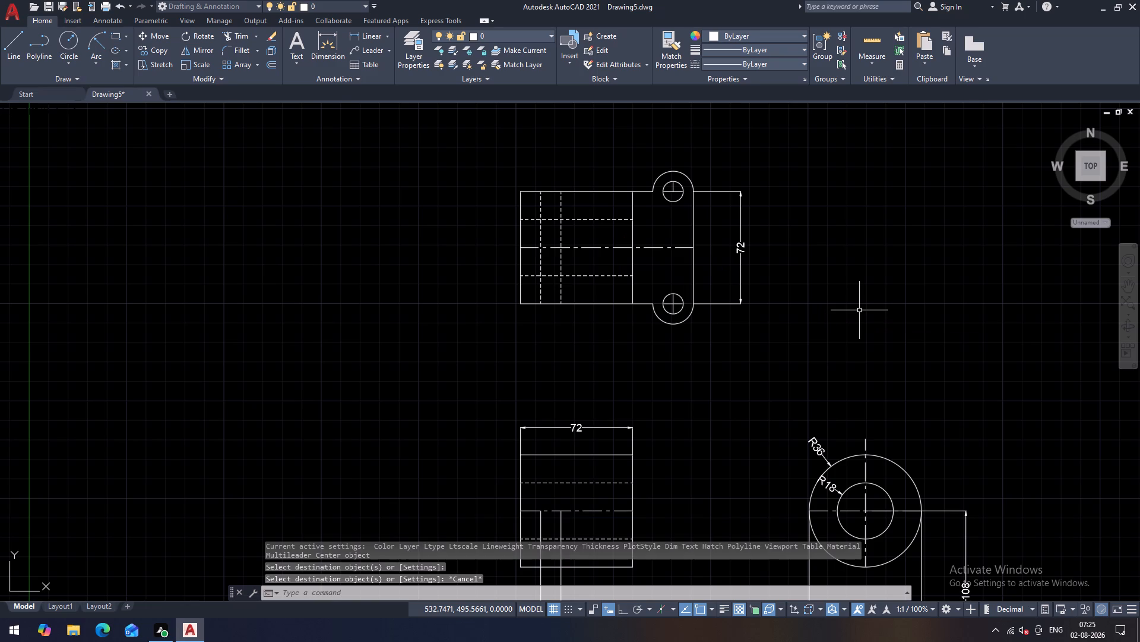
key(Escape)
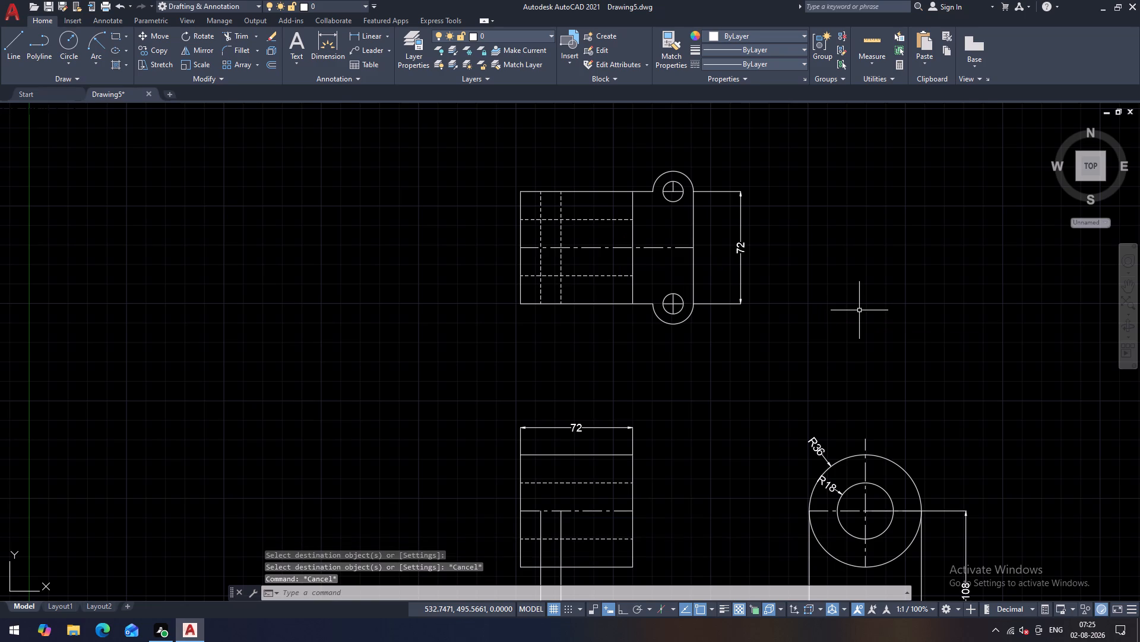
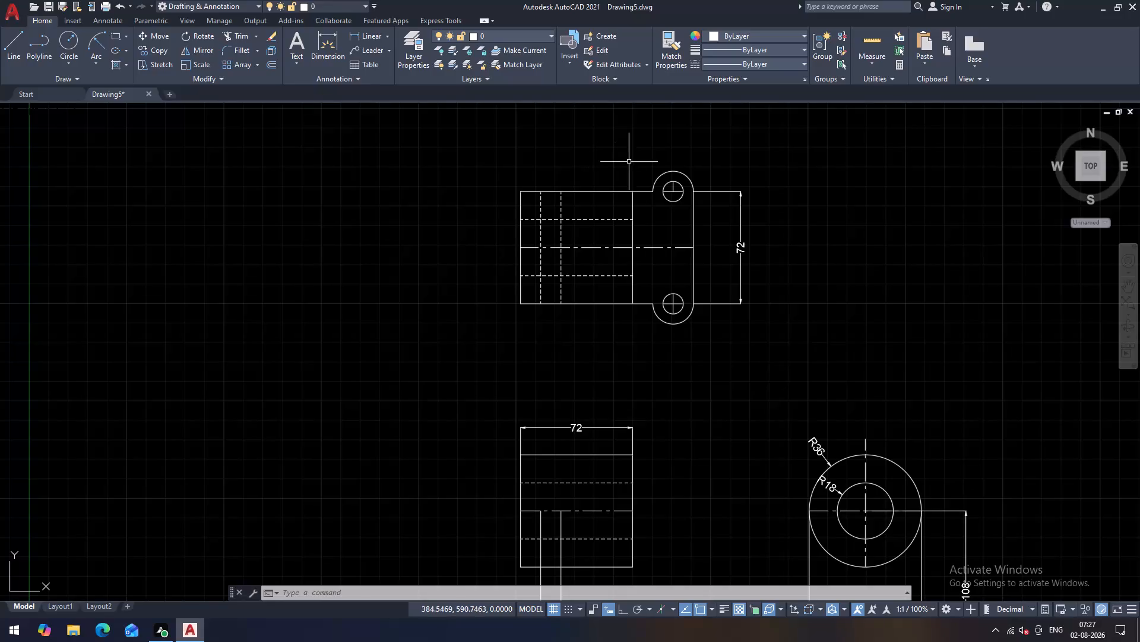
Extend the vertical centre mark line of the third view's upper lug hole down to the hole's lower edge.
scroll(631, 160, up, 1)
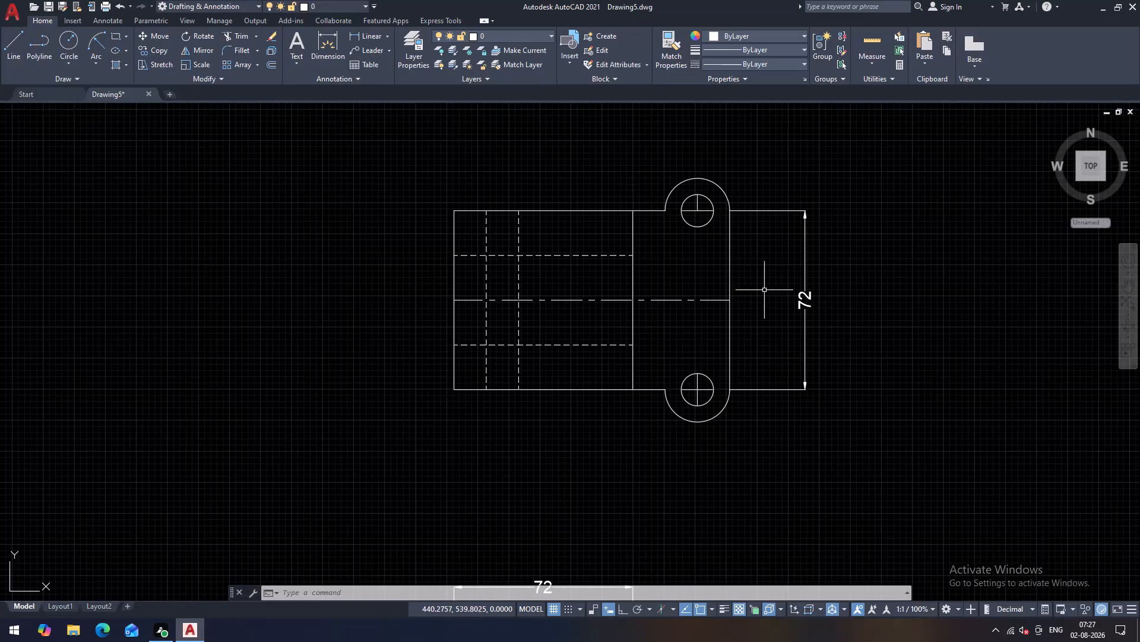
text(ex)
key(space)
click(697, 204)
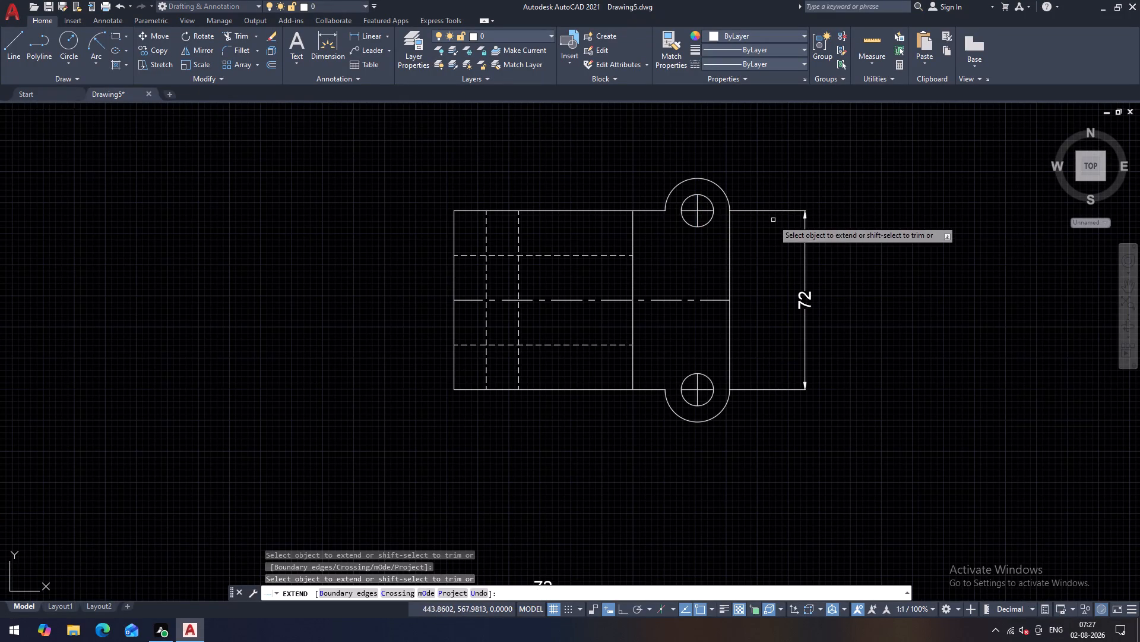
key(Escape)
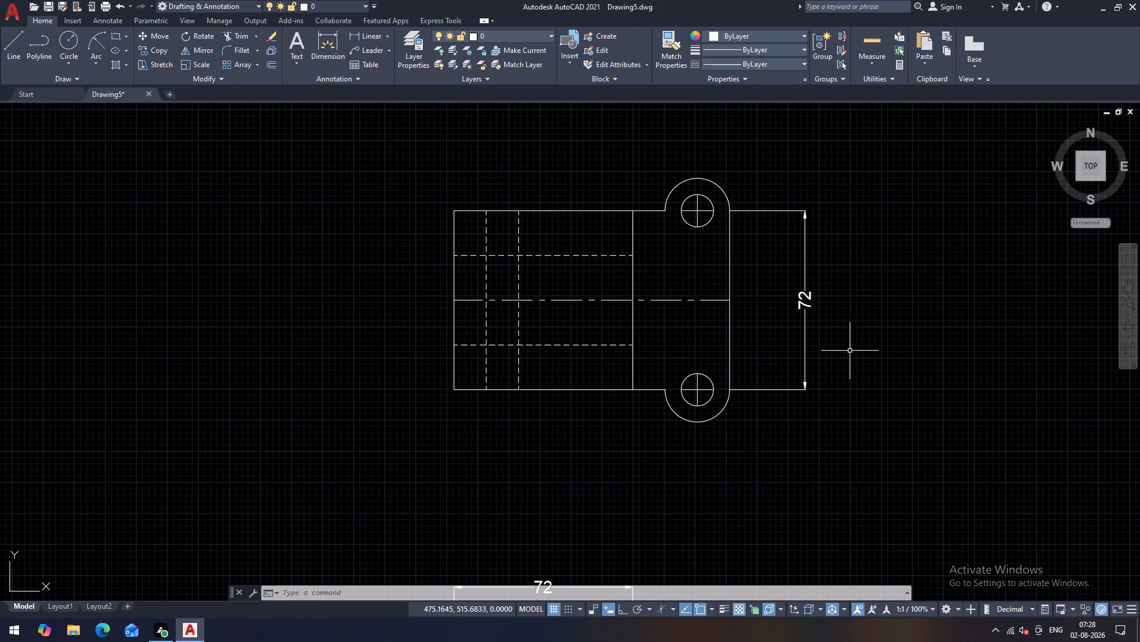
Examine the third view's lugs and linetypes, and compare all three views and their dimensions.
middle_drag(770, 434, 767, 445)
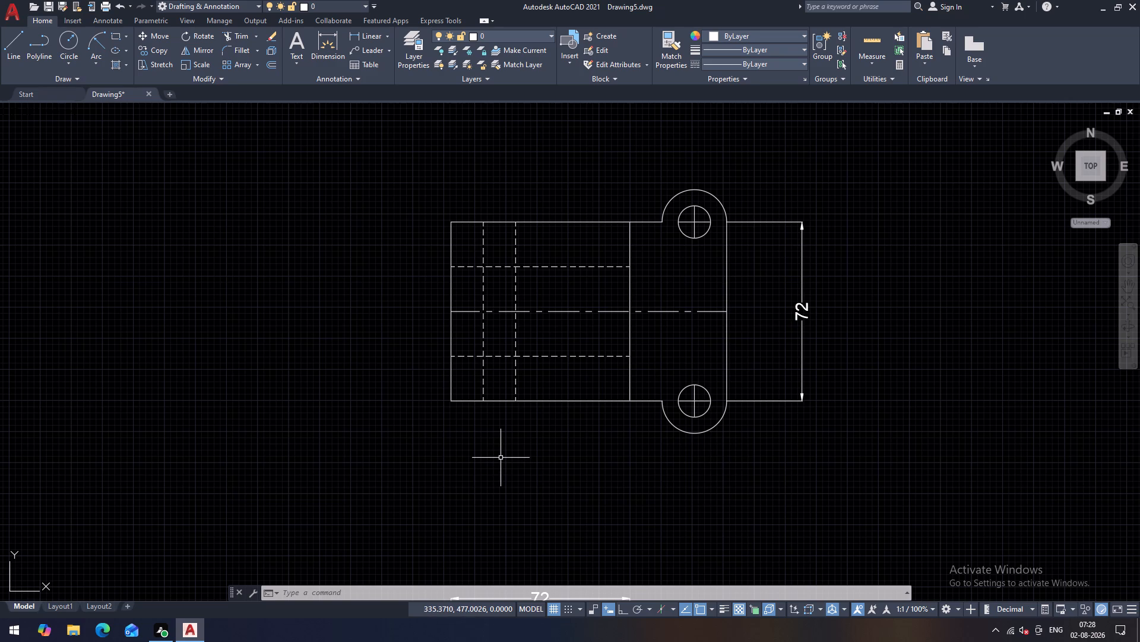
scroll(518, 409, down, 1)
middle_drag(563, 435, 584, 427)
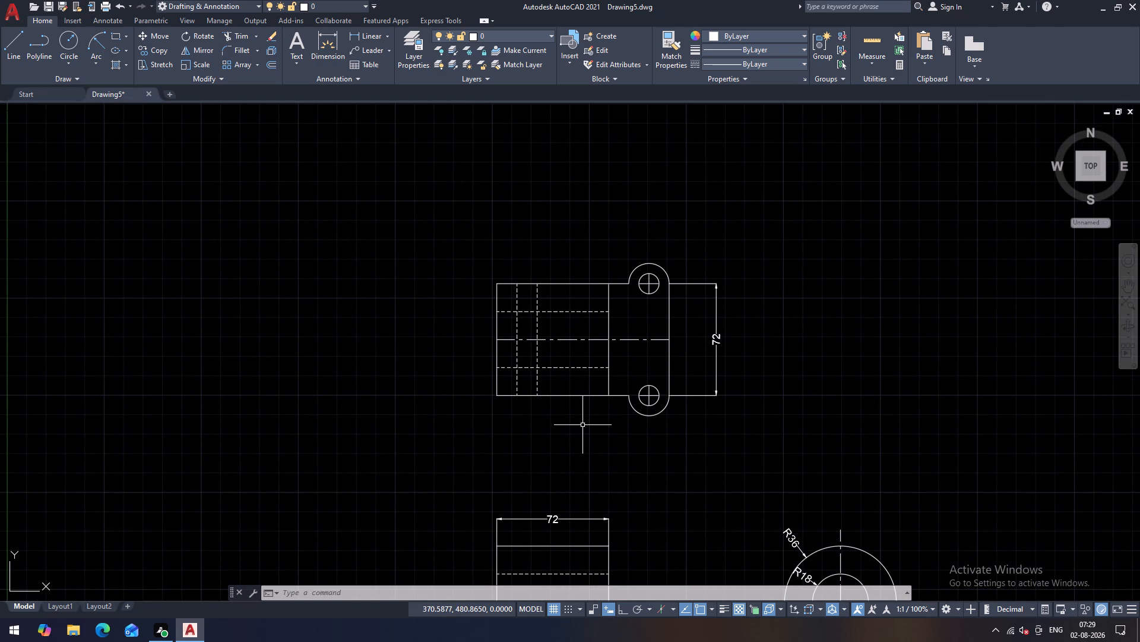
middle_drag(582, 425, 579, 395)
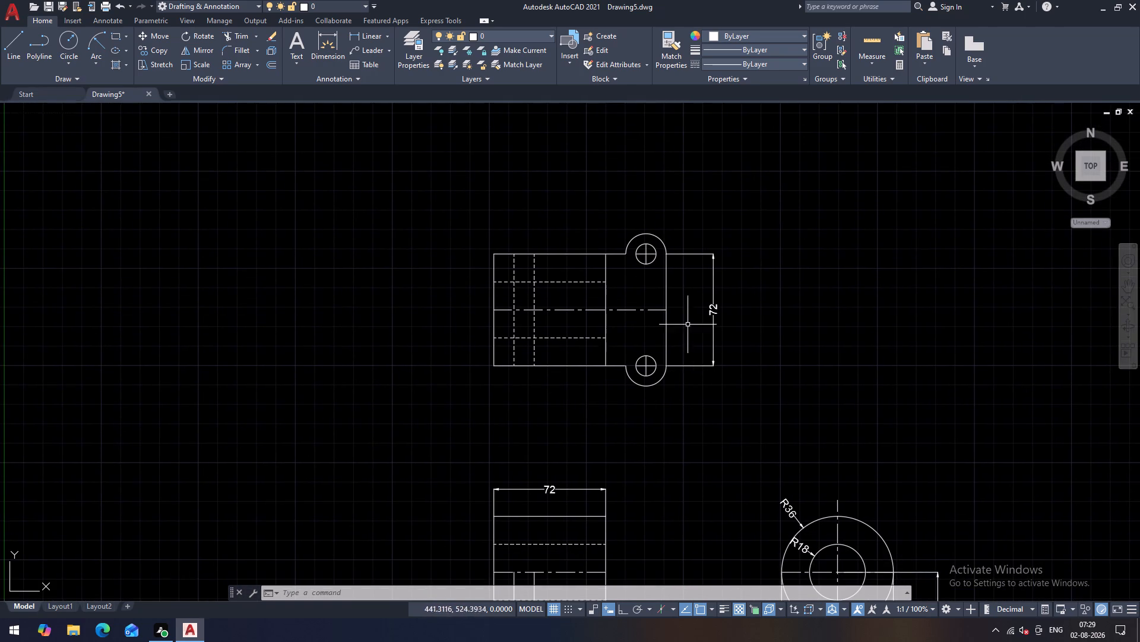
scroll(680, 312, up, 1)
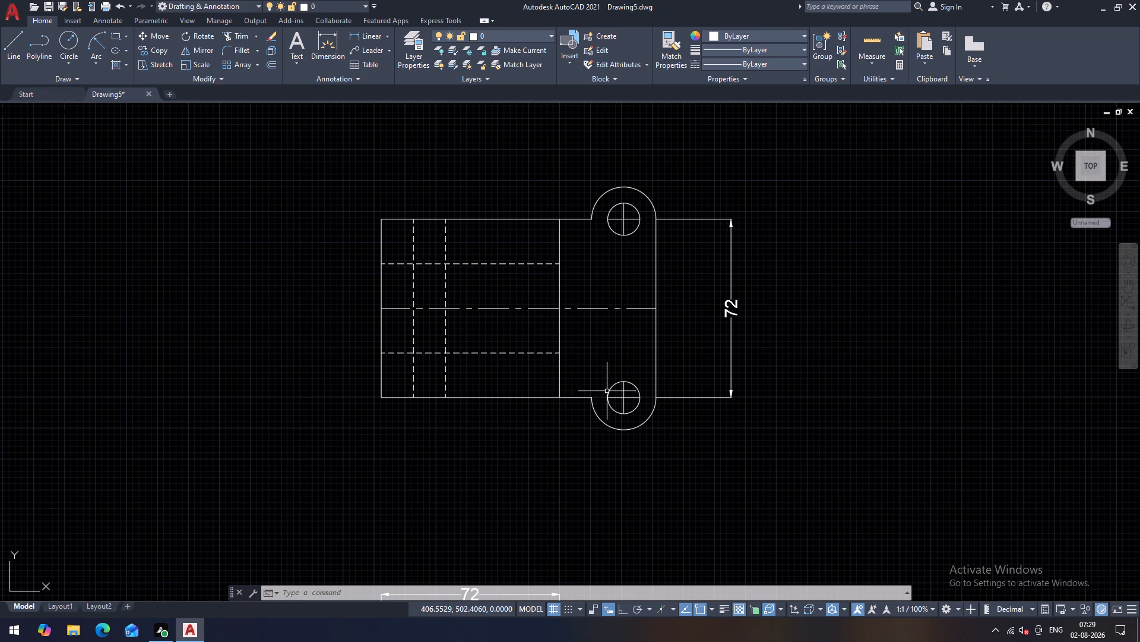
scroll(610, 391, up, 1)
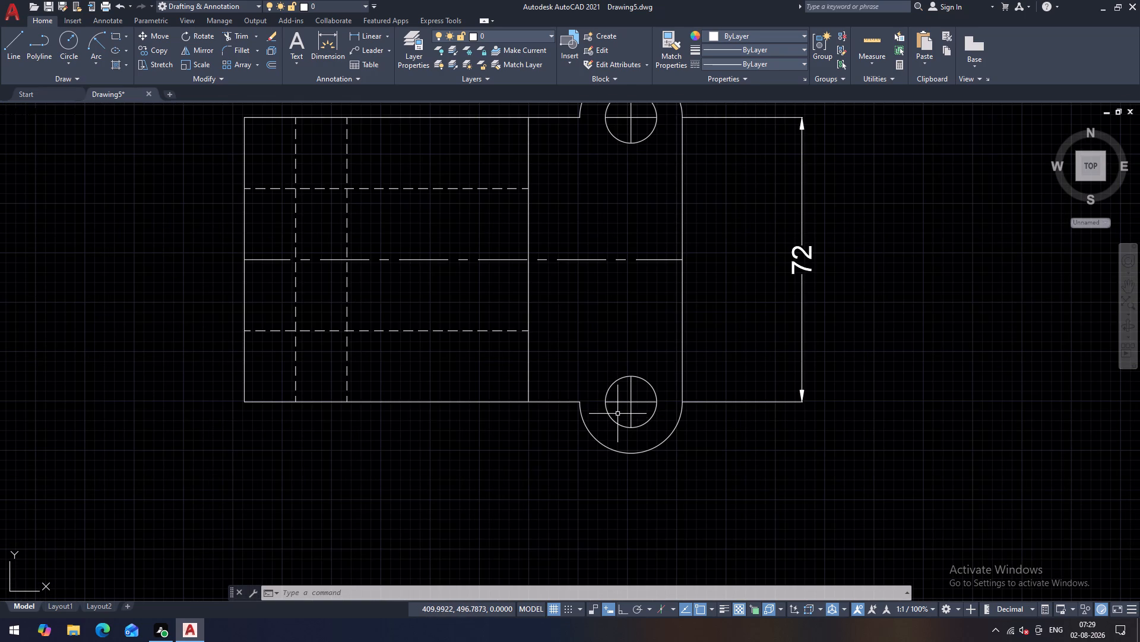
scroll(633, 404, down, 4)
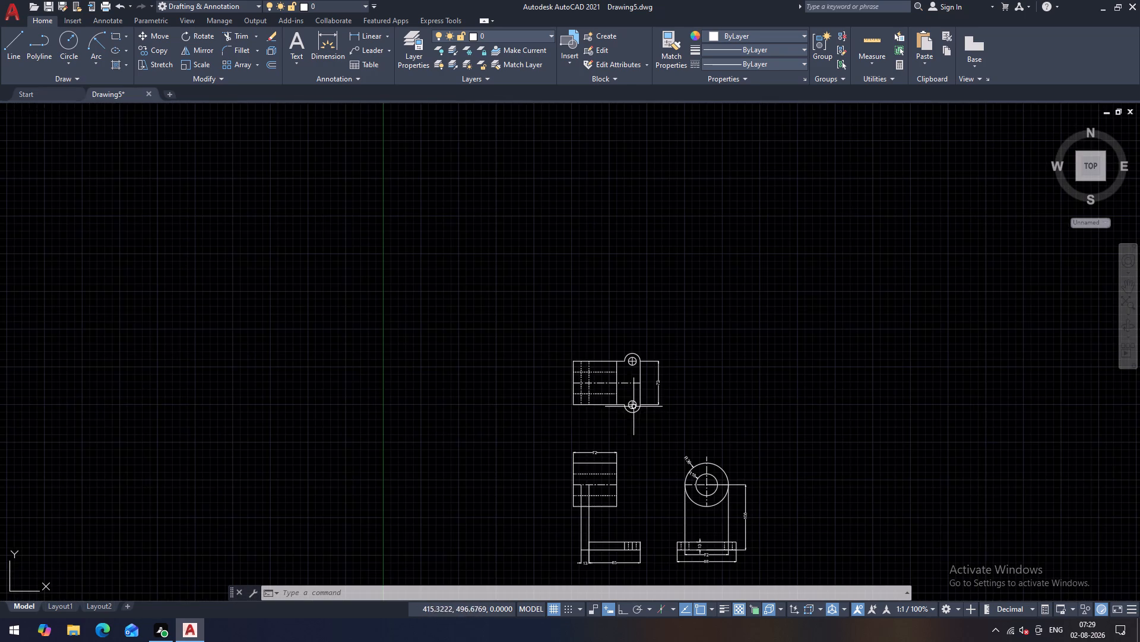
middle_drag(644, 426, 644, 314)
scroll(681, 423, up, 1)
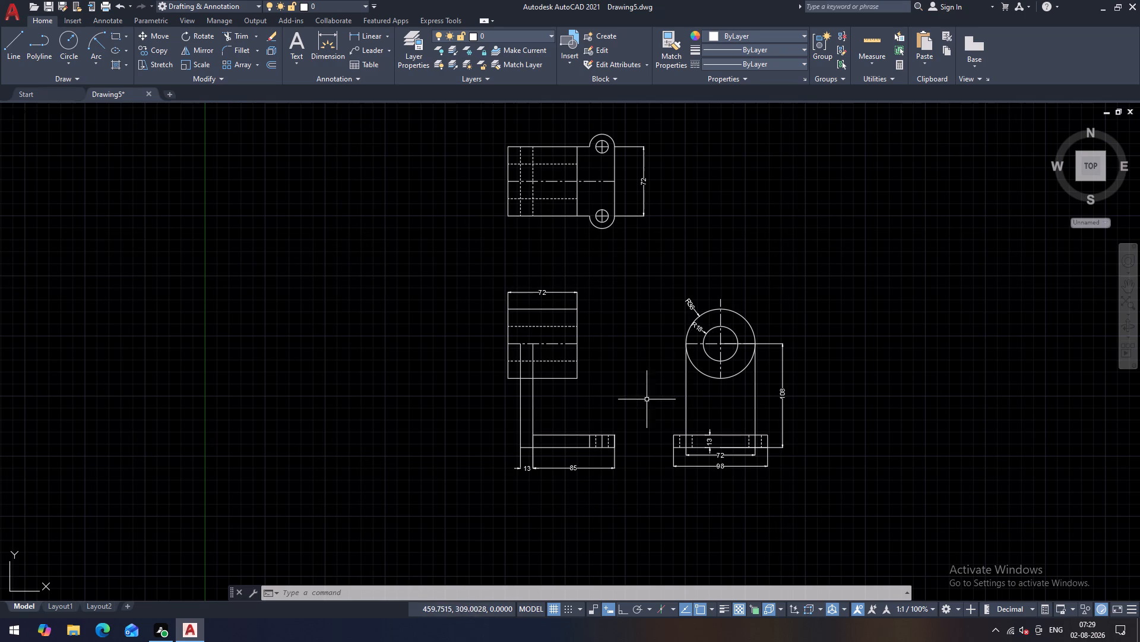
scroll(634, 329, up, 1)
scroll(634, 329, down, 1)
middle_drag(633, 329, 625, 333)
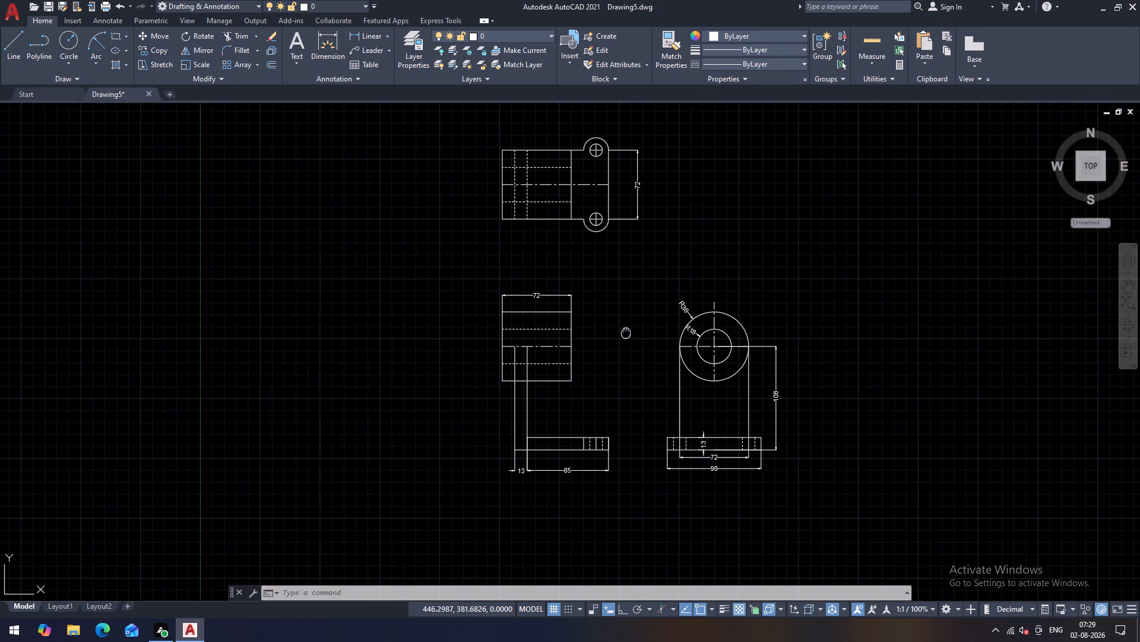
middle_drag(625, 333, 603, 343)
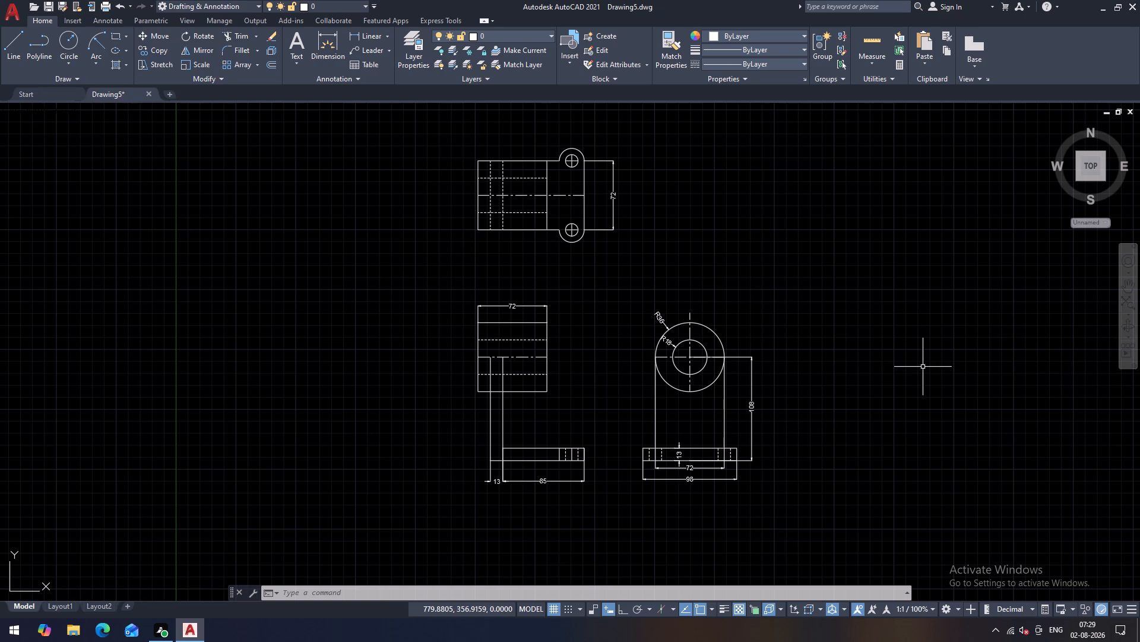
Move the R18 radius dimension text outside the larger circle, to its upper left.
scroll(764, 383, up, 1)
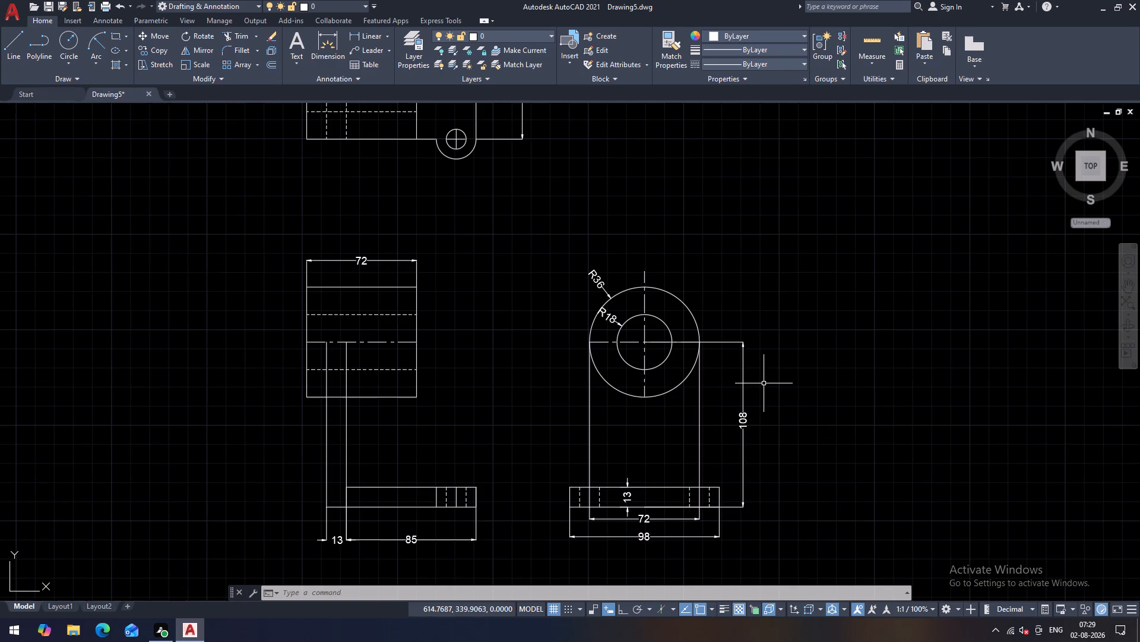
click(610, 319)
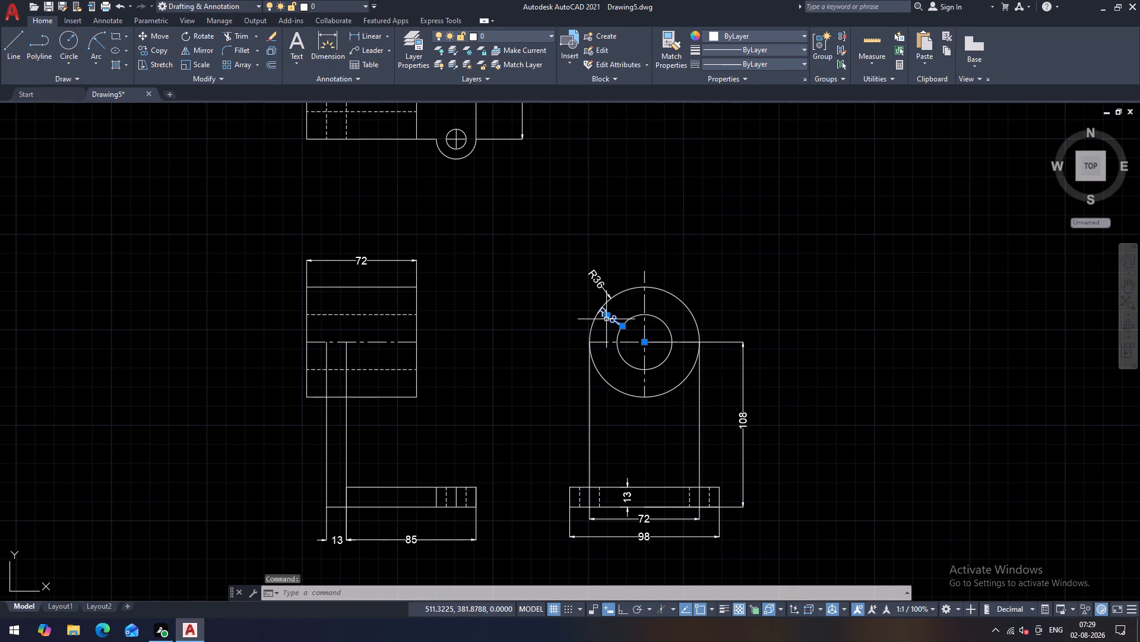
click(606, 317)
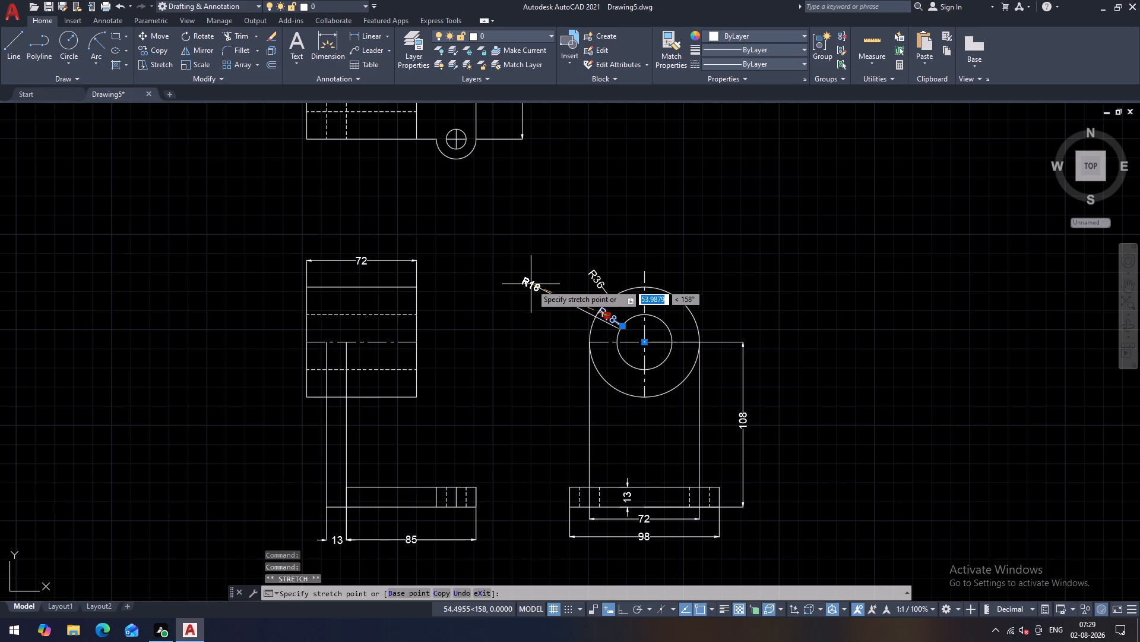
click(559, 290)
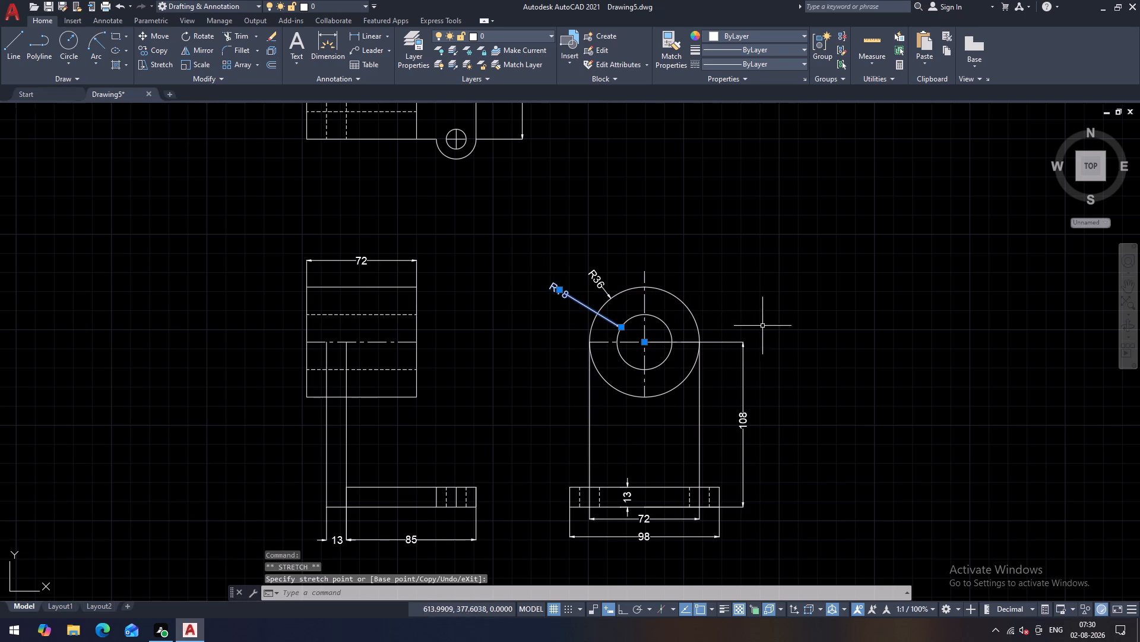
key(Escape)
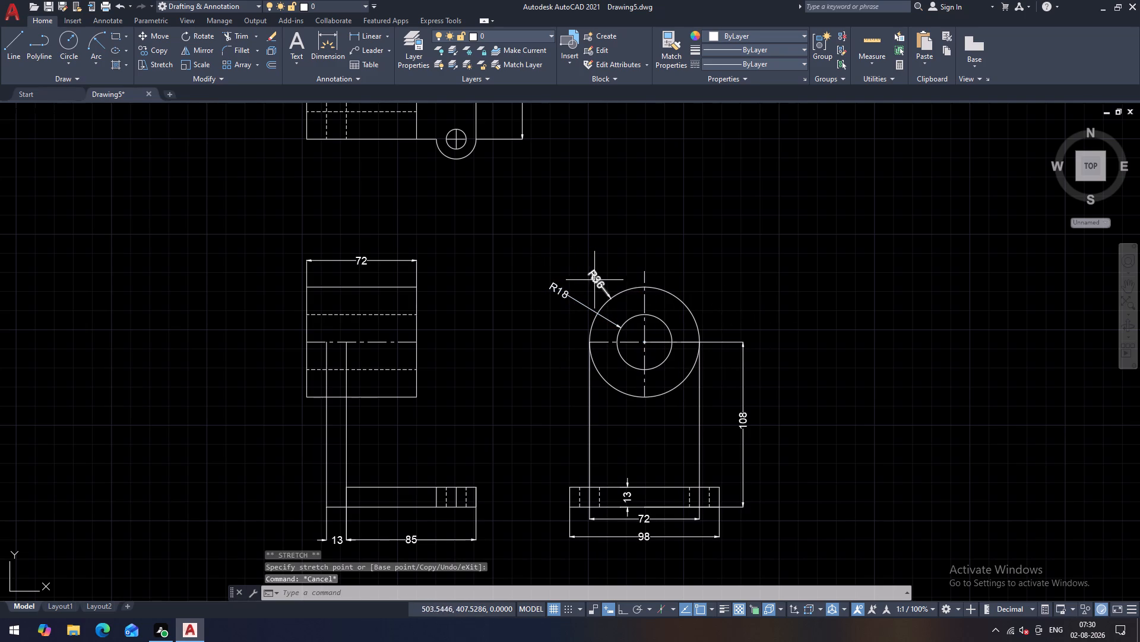
Move the R36 radius dimension text farther out from the larger circle, up and to the left above the R18 text.
click(597, 280)
key(Escape)
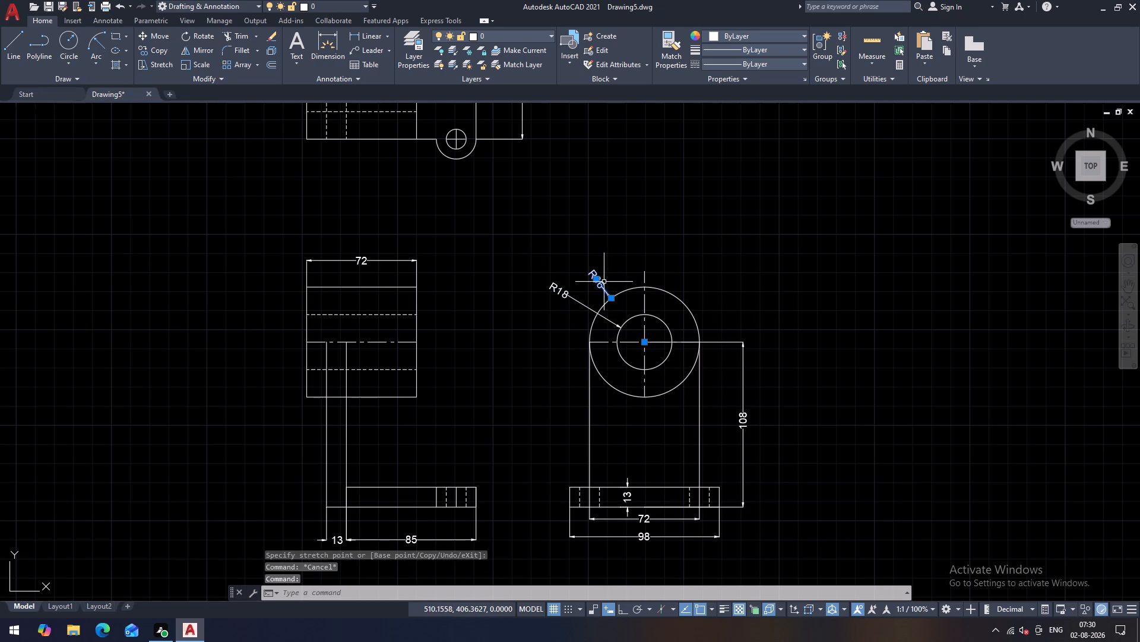
click(598, 281)
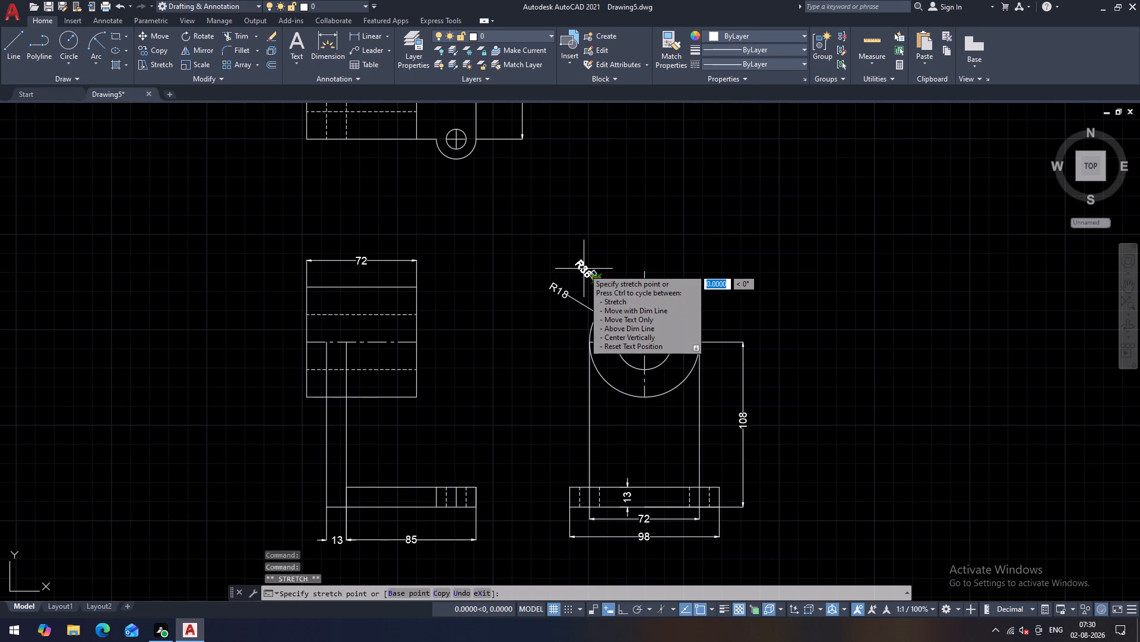
click(584, 269)
key(Escape)
click(600, 282)
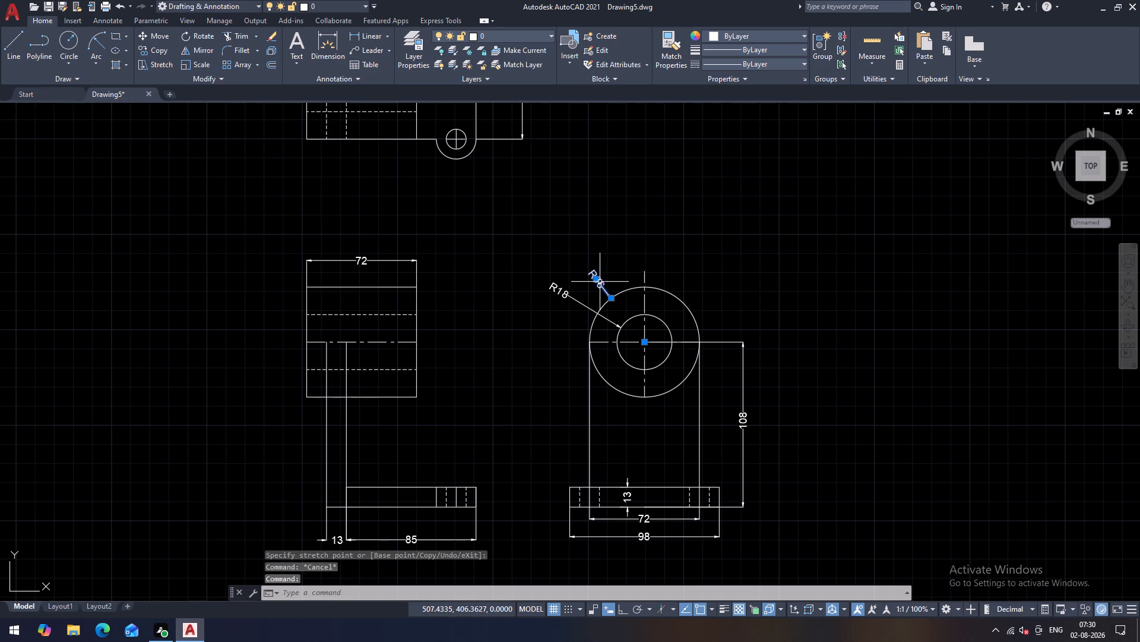
click(597, 280)
click(585, 267)
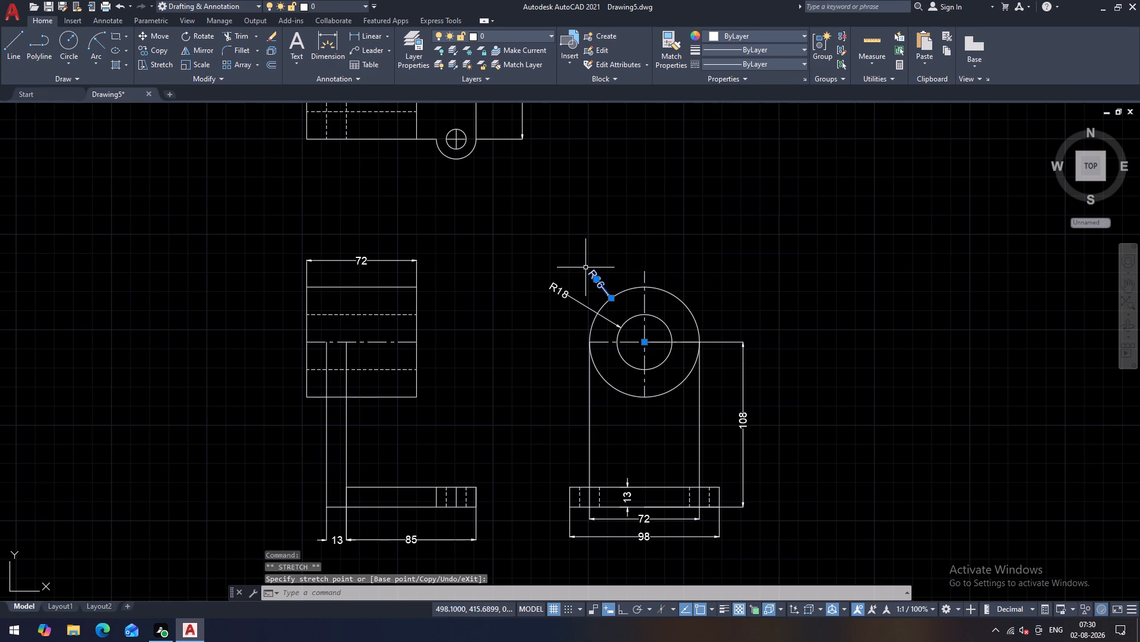
click(597, 279)
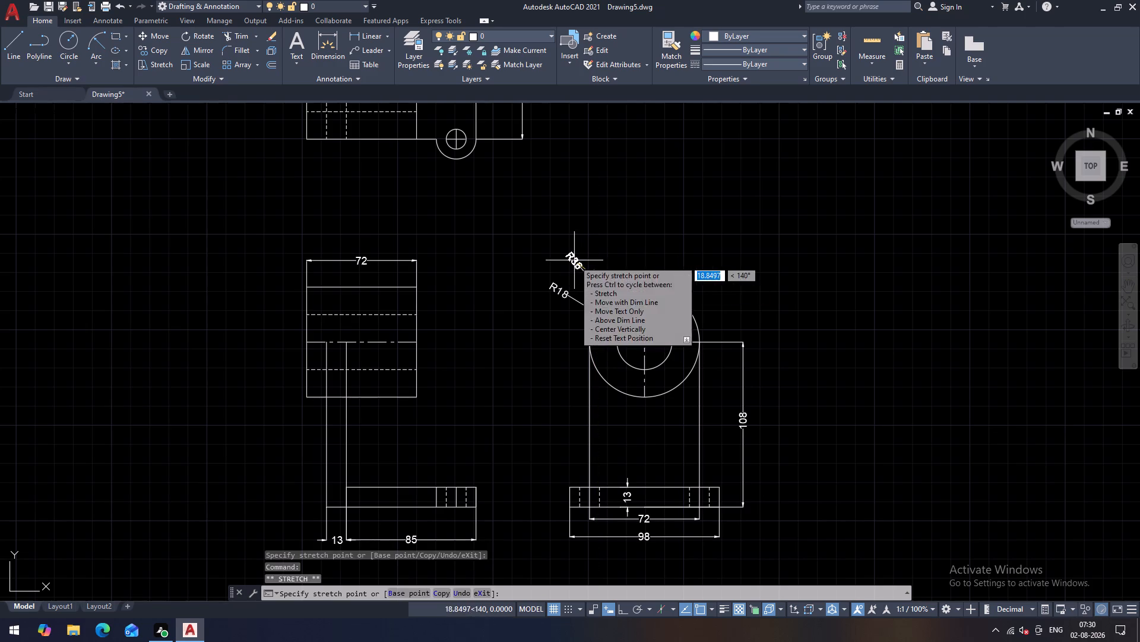
click(574, 260)
key(Escape)
Examine the two lower views and the whole layout for dimensions that are still missing.
scroll(687, 298, down, 1)
middle_drag(709, 365, 717, 339)
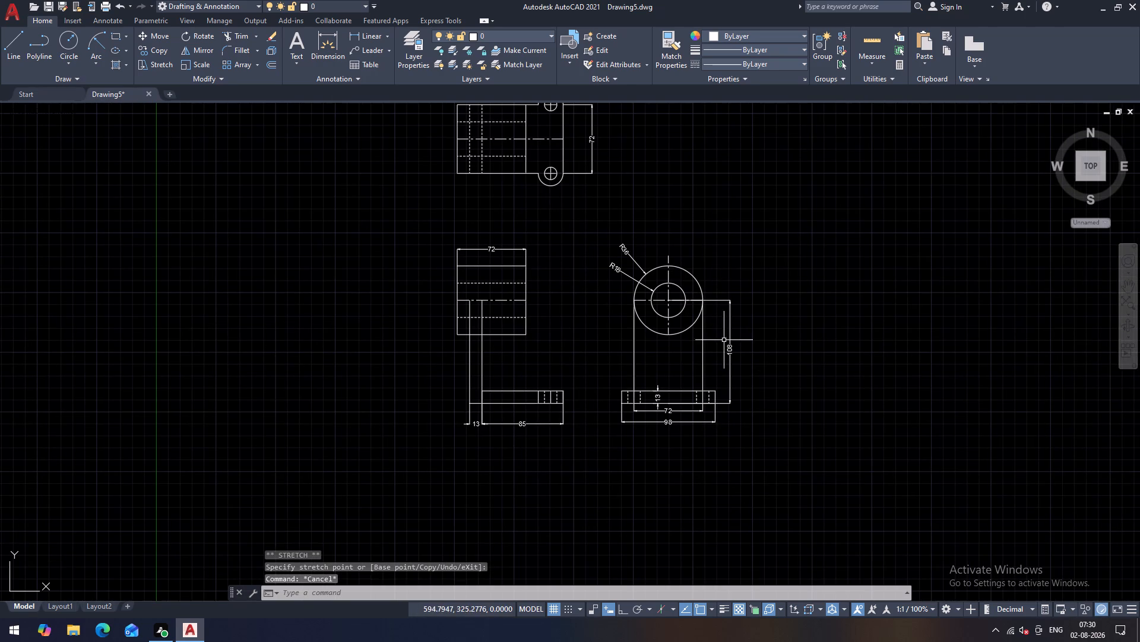
middle_drag(777, 298, 762, 306)
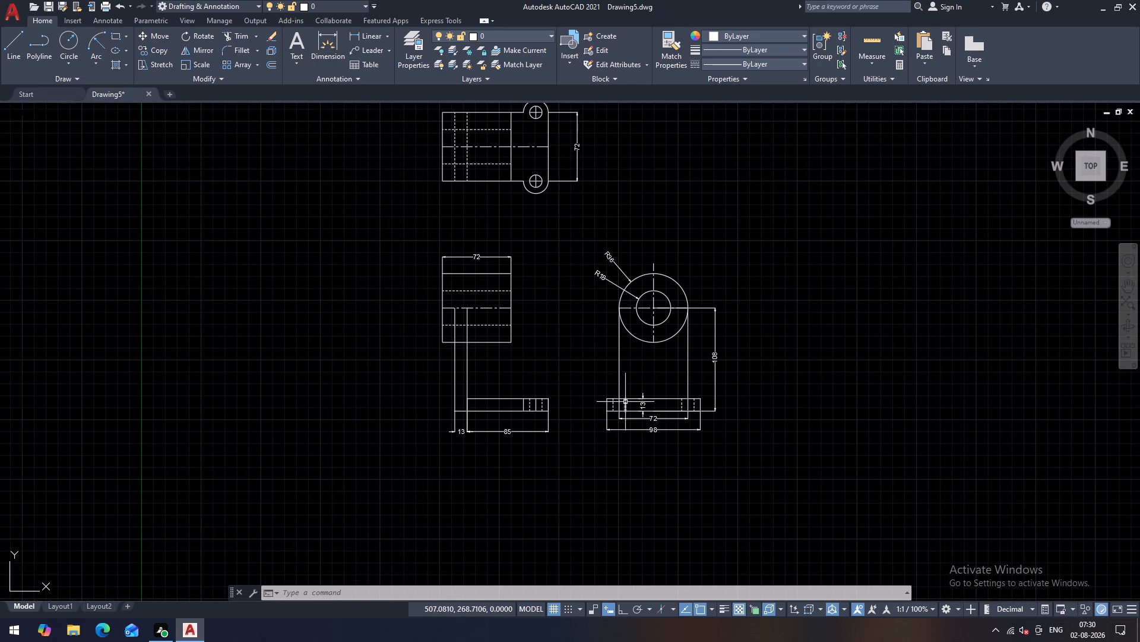
scroll(681, 388, up, 1)
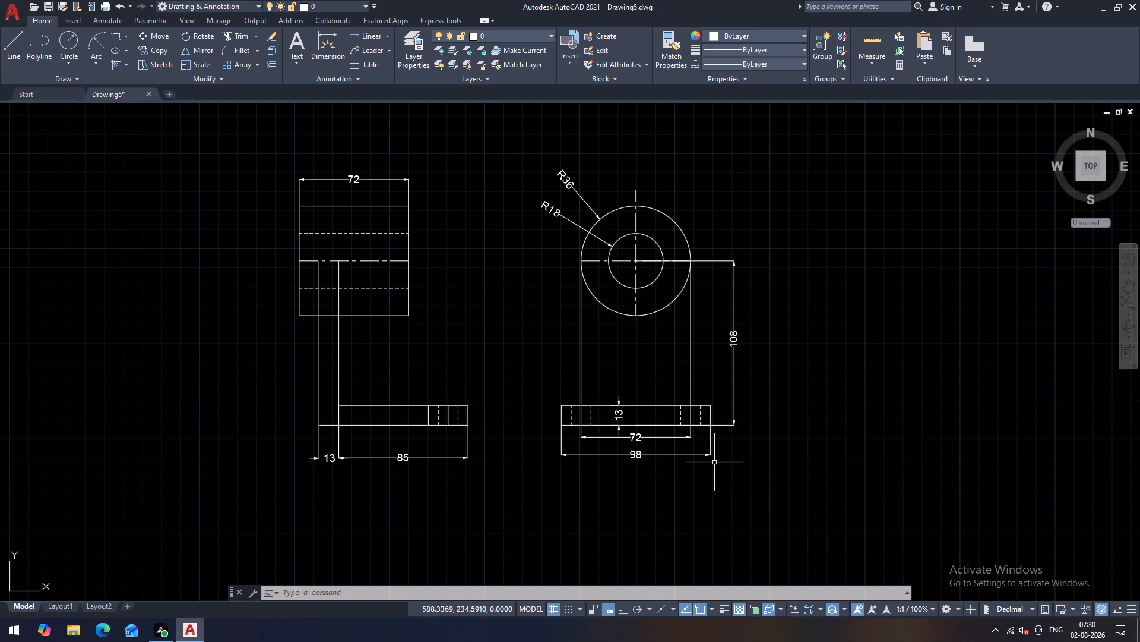
middle_drag(714, 462, 810, 442)
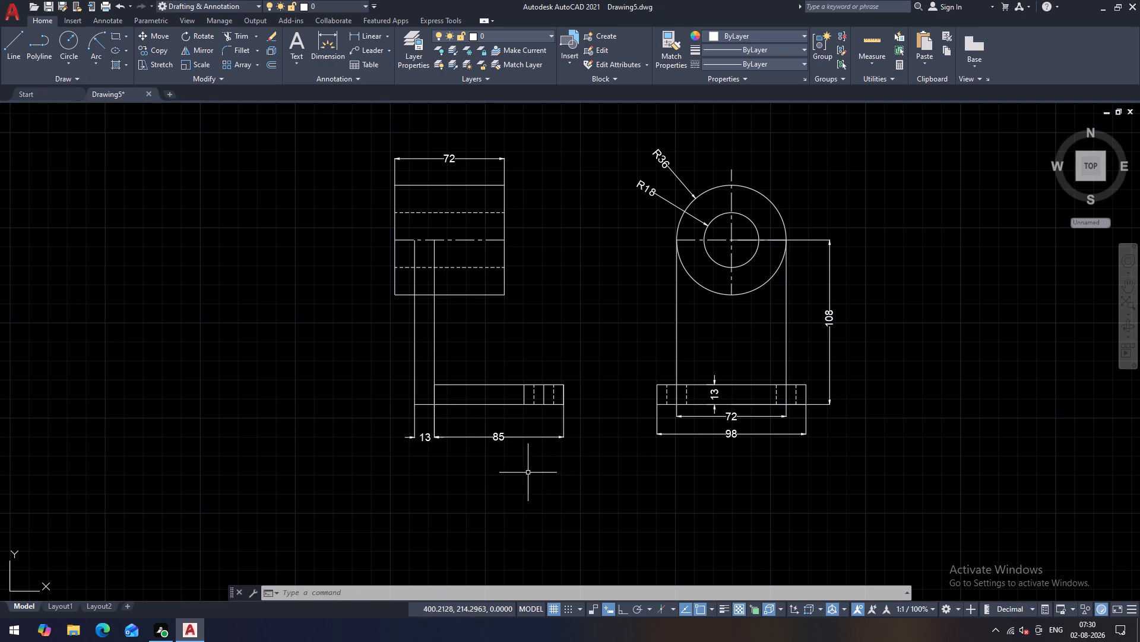
middle_drag(560, 458, 558, 539)
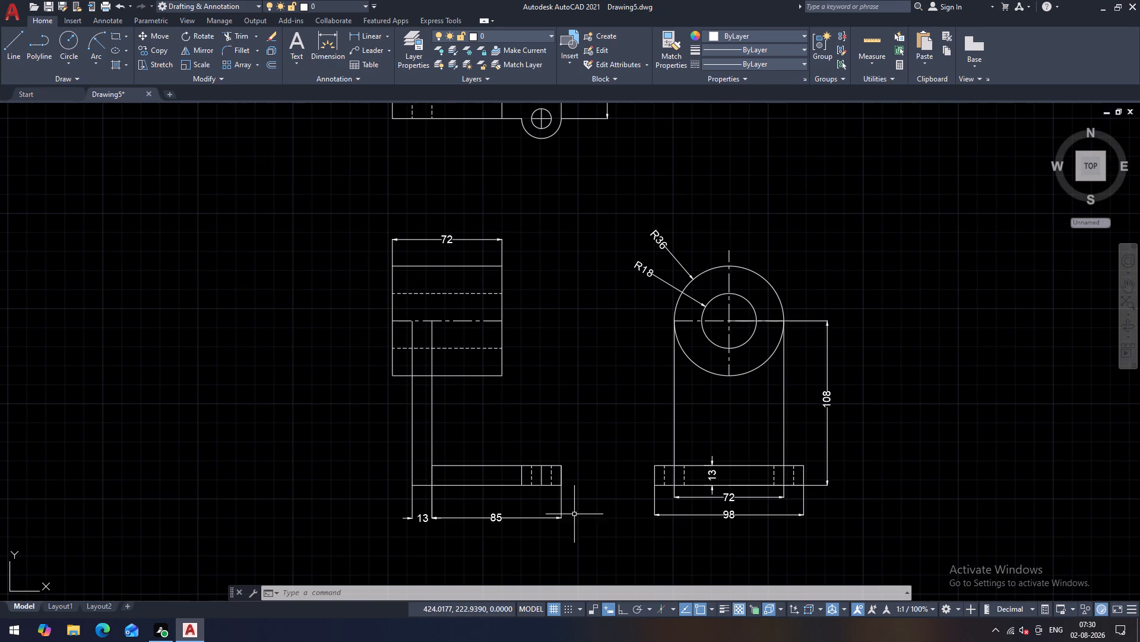
scroll(617, 389, down, 1)
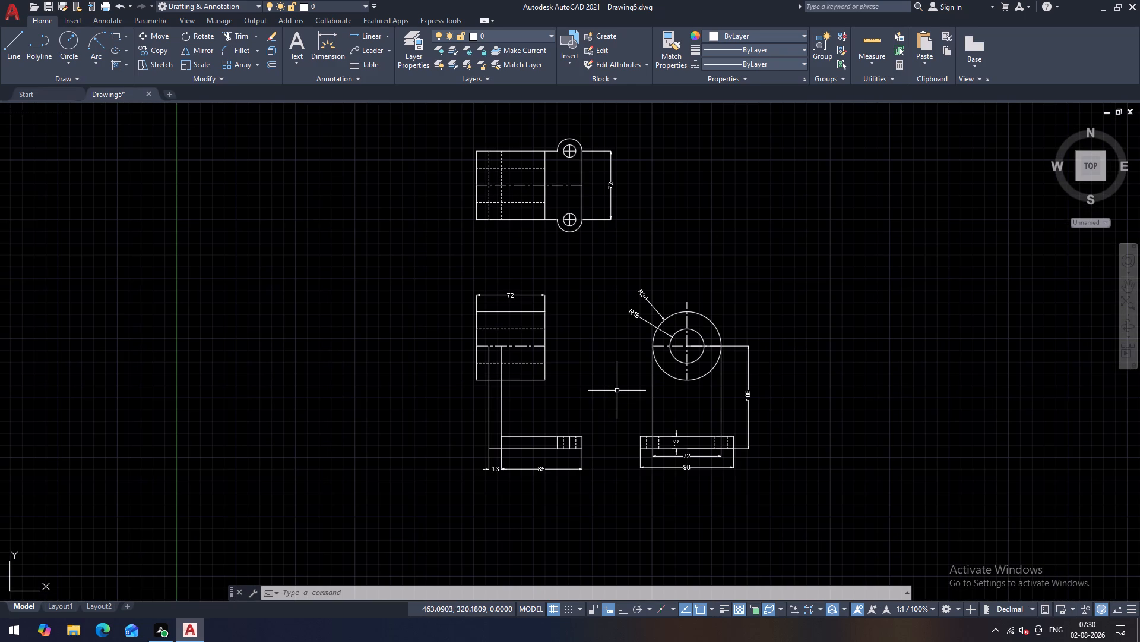
middle_drag(617, 391, 606, 426)
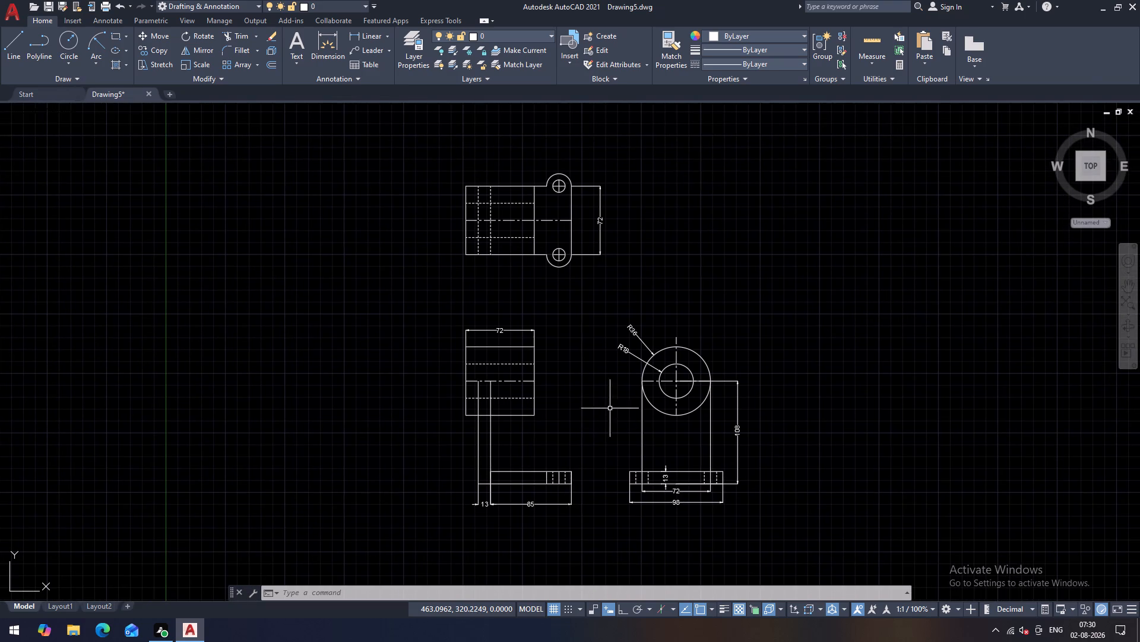
Add a radius dimension to the upper lug's outer arc in the third view, placing its text above and right of the arc.
scroll(584, 182, up, 2)
middle_drag(584, 182, 578, 263)
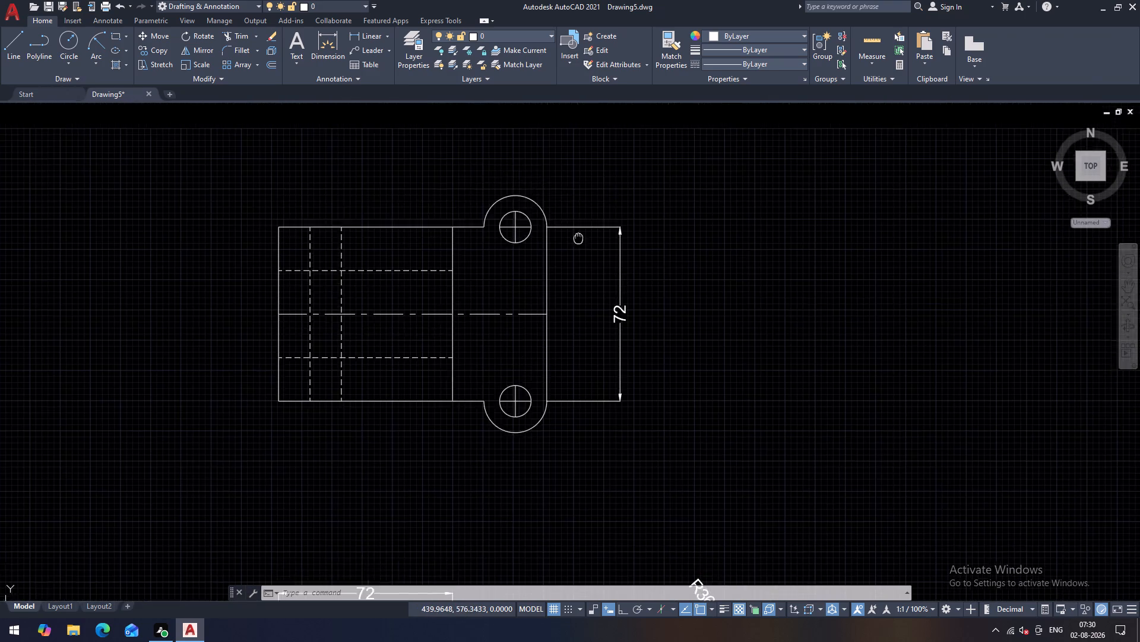
middle_drag(578, 263, 577, 306)
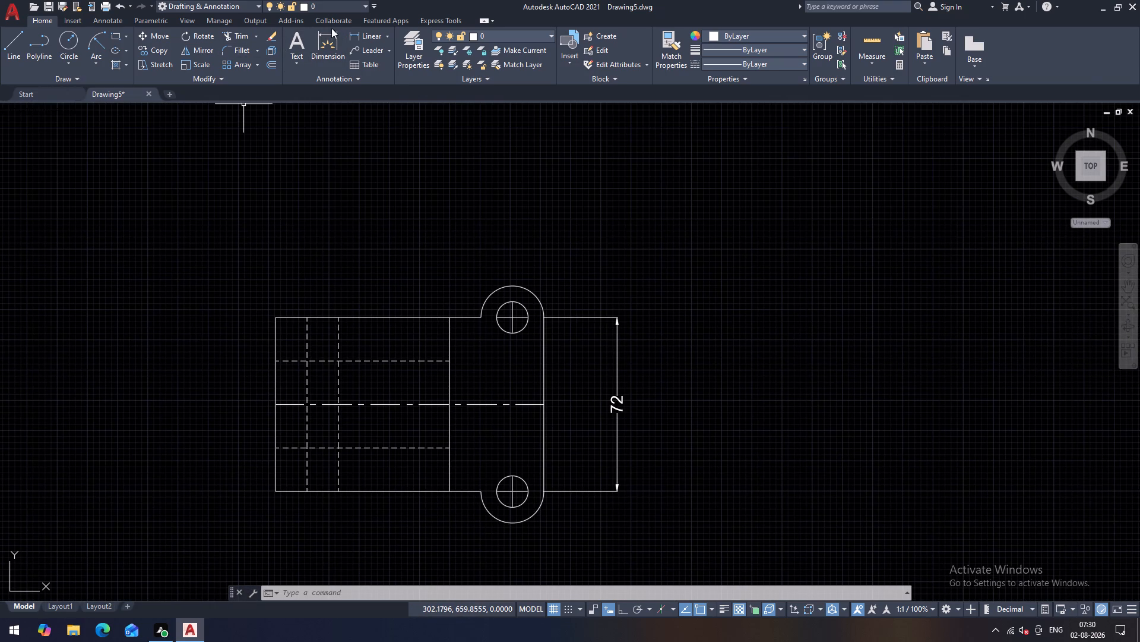
click(332, 28)
scroll(539, 284, up, 2)
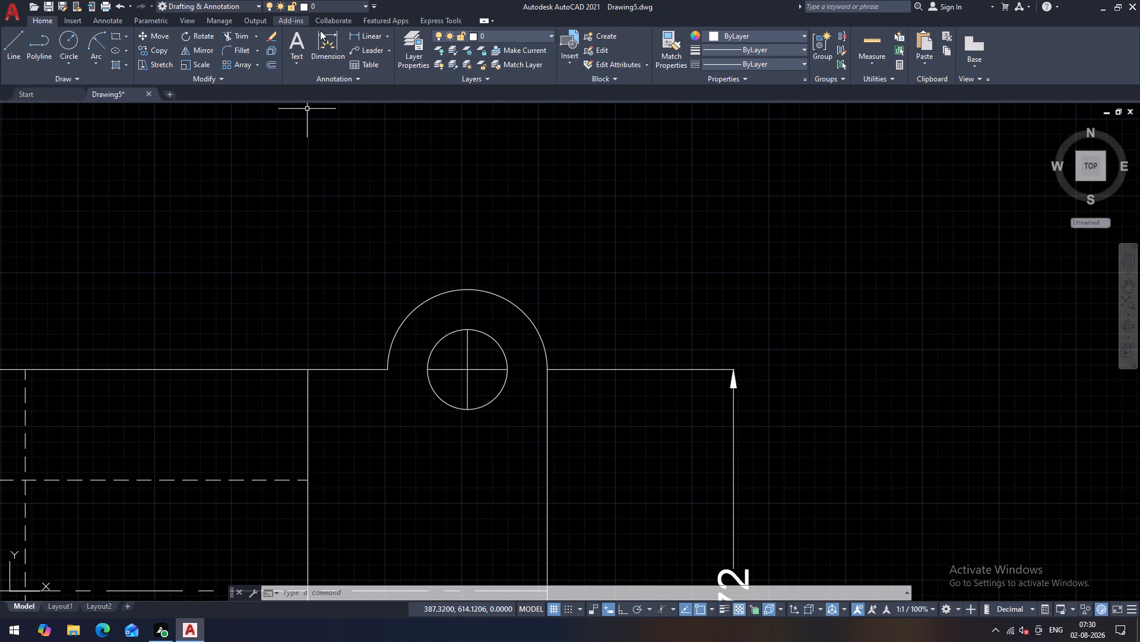
click(320, 30)
click(509, 302)
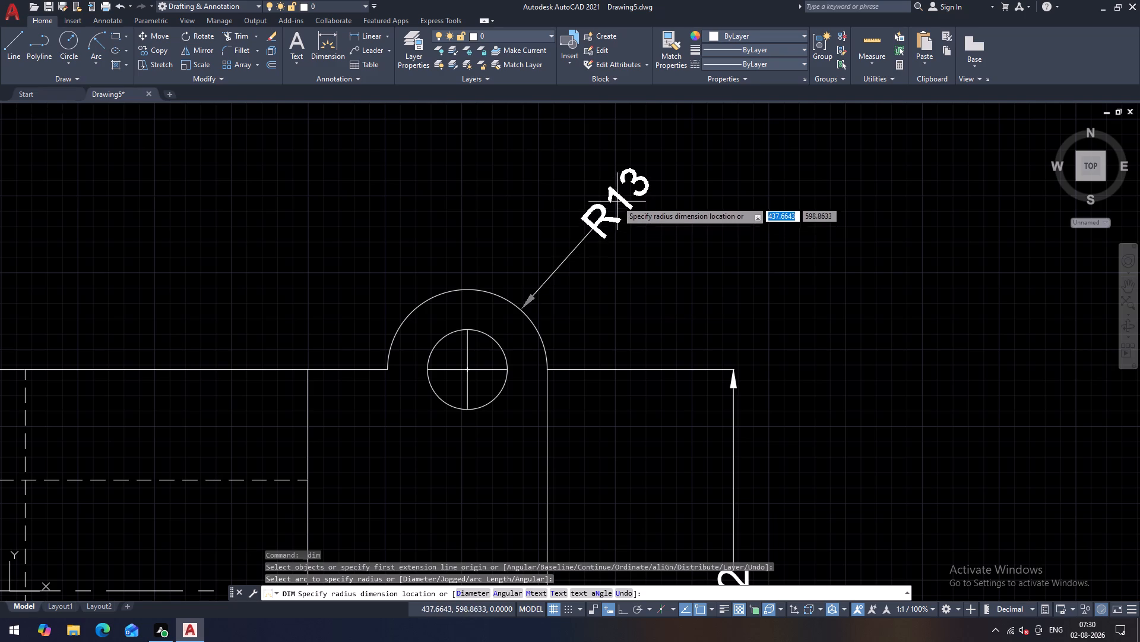
click(619, 197)
scroll(550, 232, down, 4)
scroll(569, 337, up, 2)
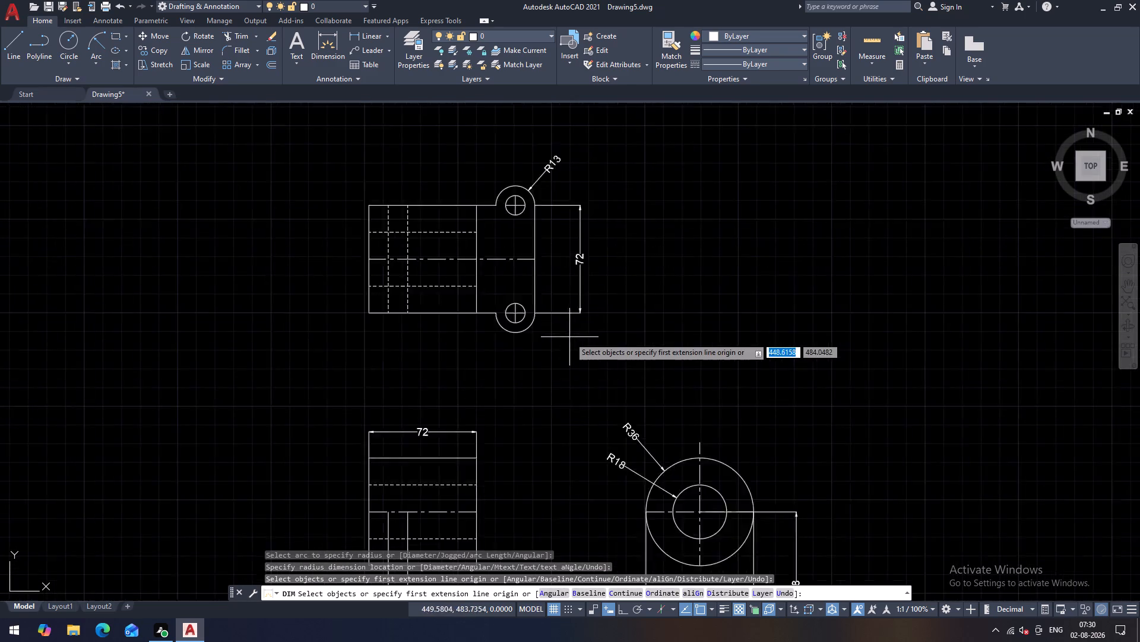
Add a diameter dimension to the lower lug's hole in the third view, placing its text below and right of the lug.
scroll(569, 337, up, 2)
click(366, 266)
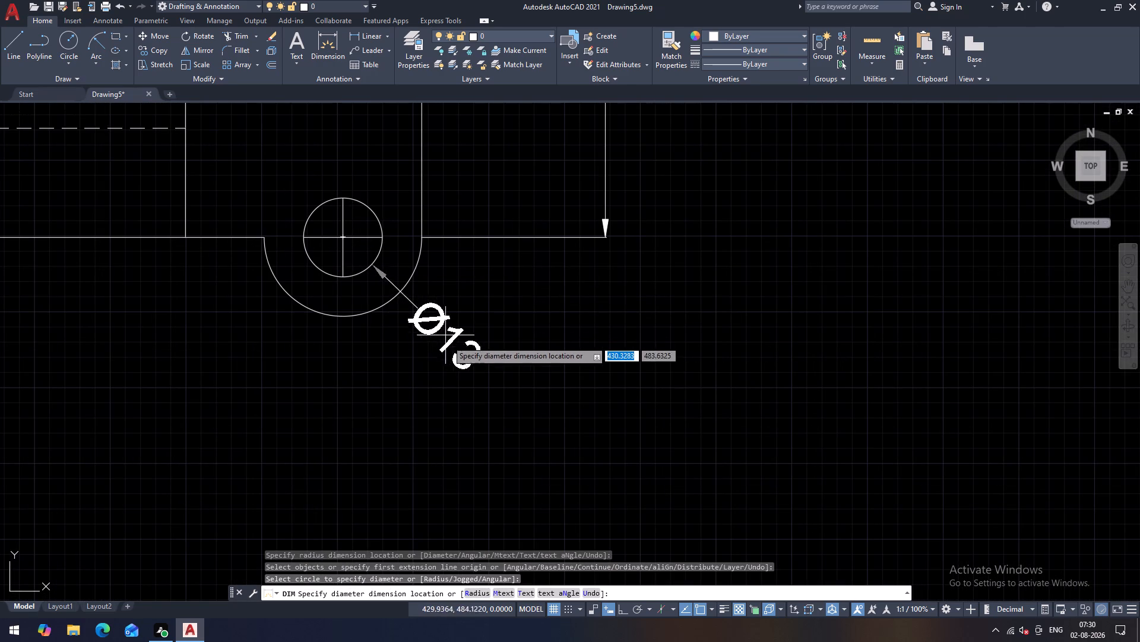
click(449, 363)
Examine all three views, including the base plate areas, for dimensions that are still missing.
scroll(543, 314, down, 4)
scroll(498, 323, up, 1)
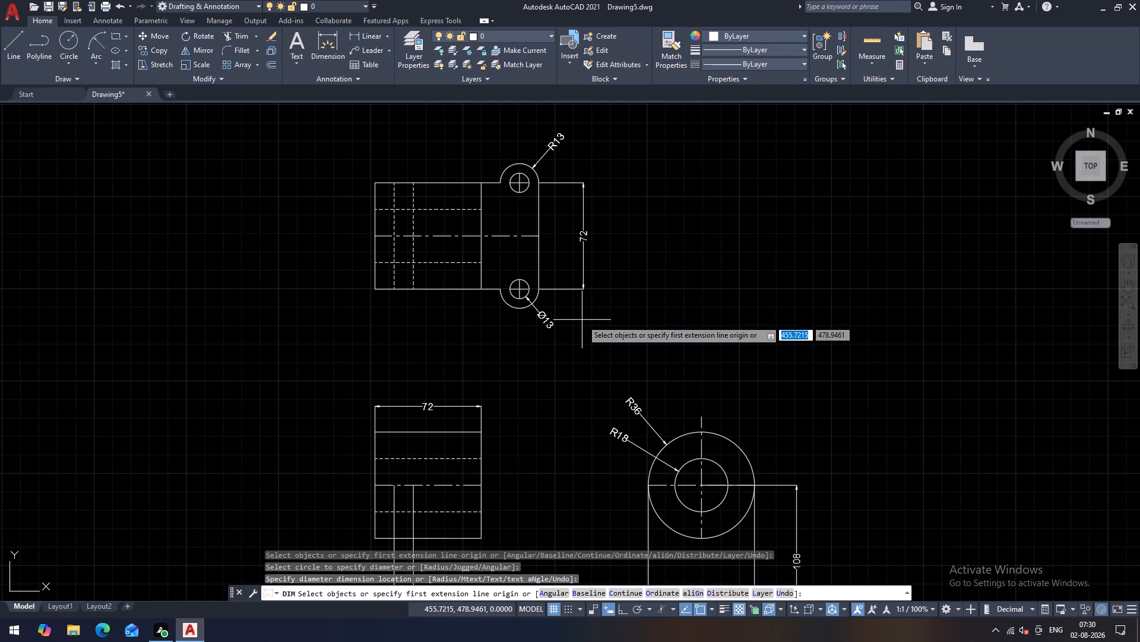
scroll(577, 301, down, 1)
middle_drag(540, 372, 529, 303)
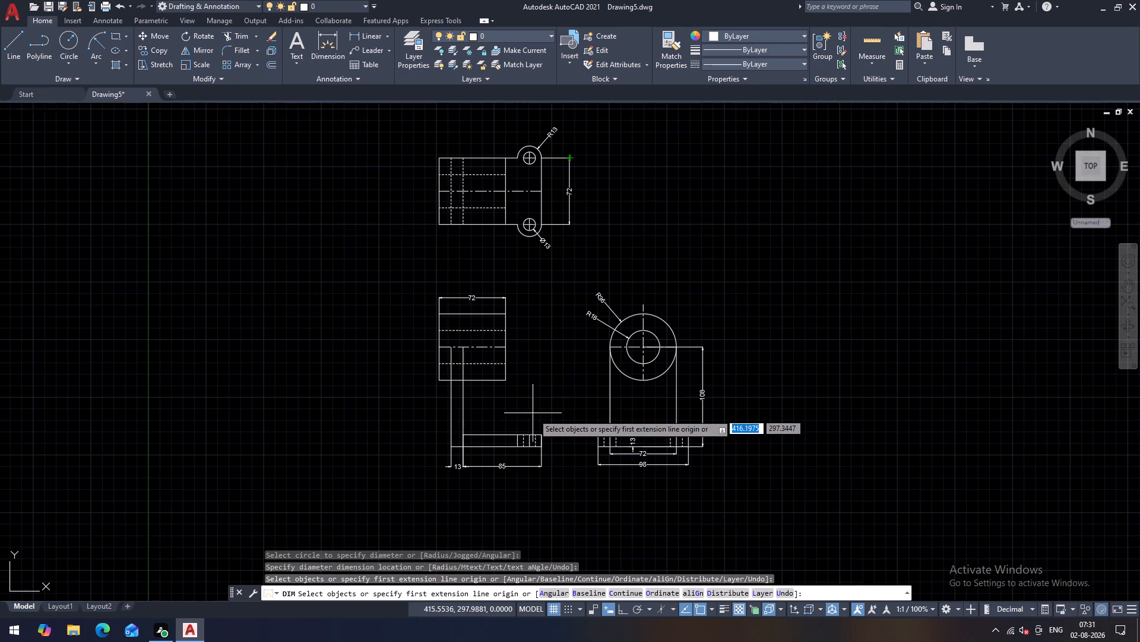
scroll(541, 448, up, 1)
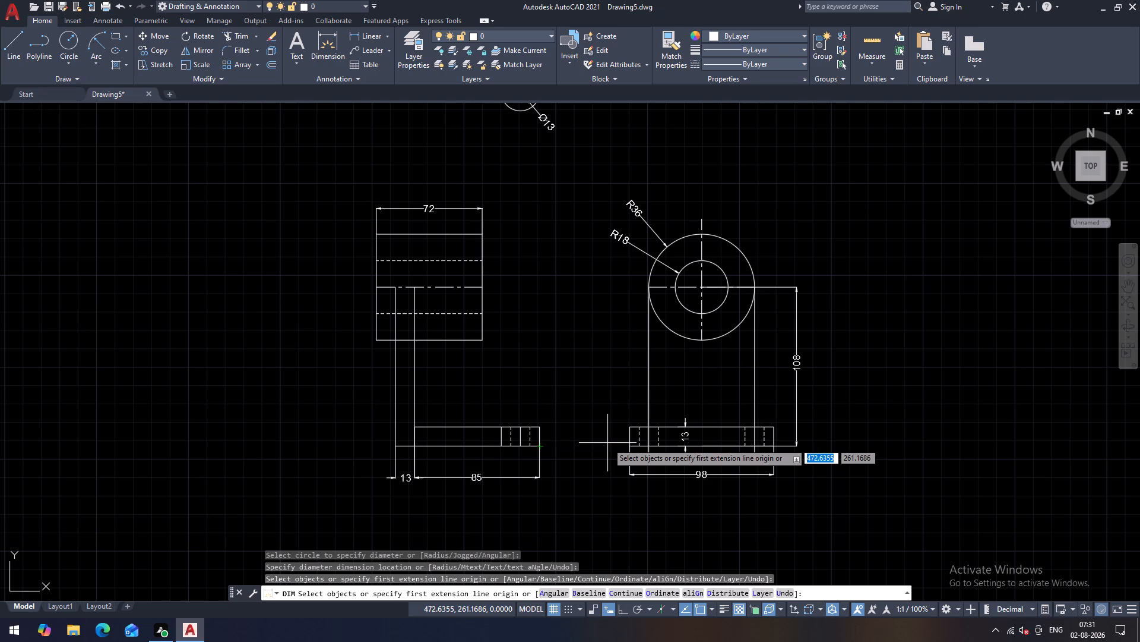
scroll(594, 415, down, 1)
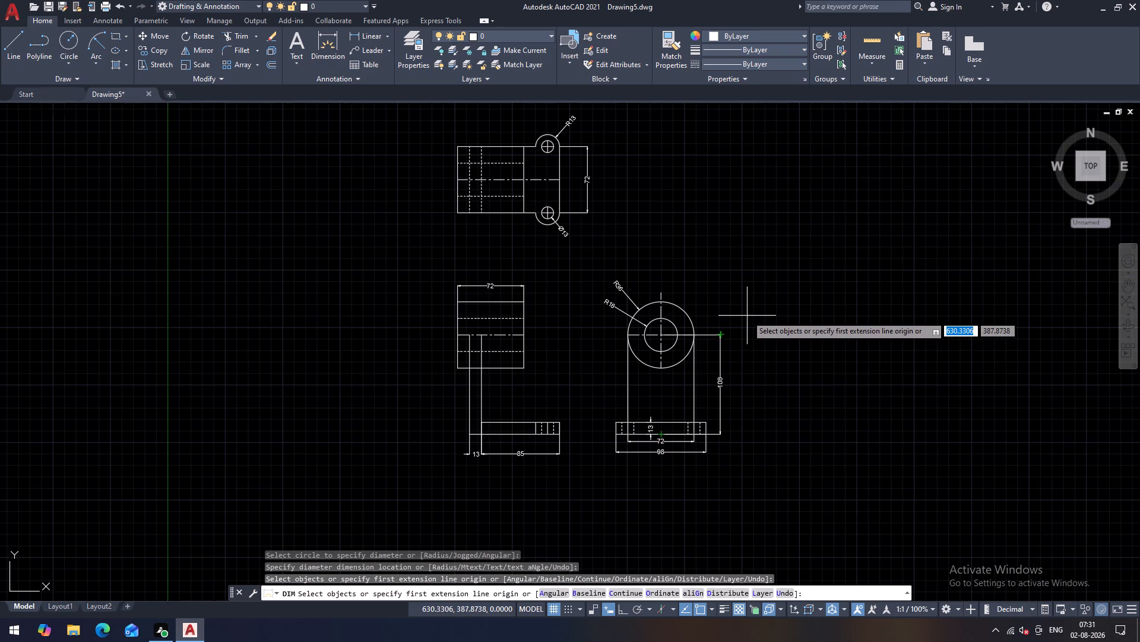
middle_drag(747, 316, 731, 316)
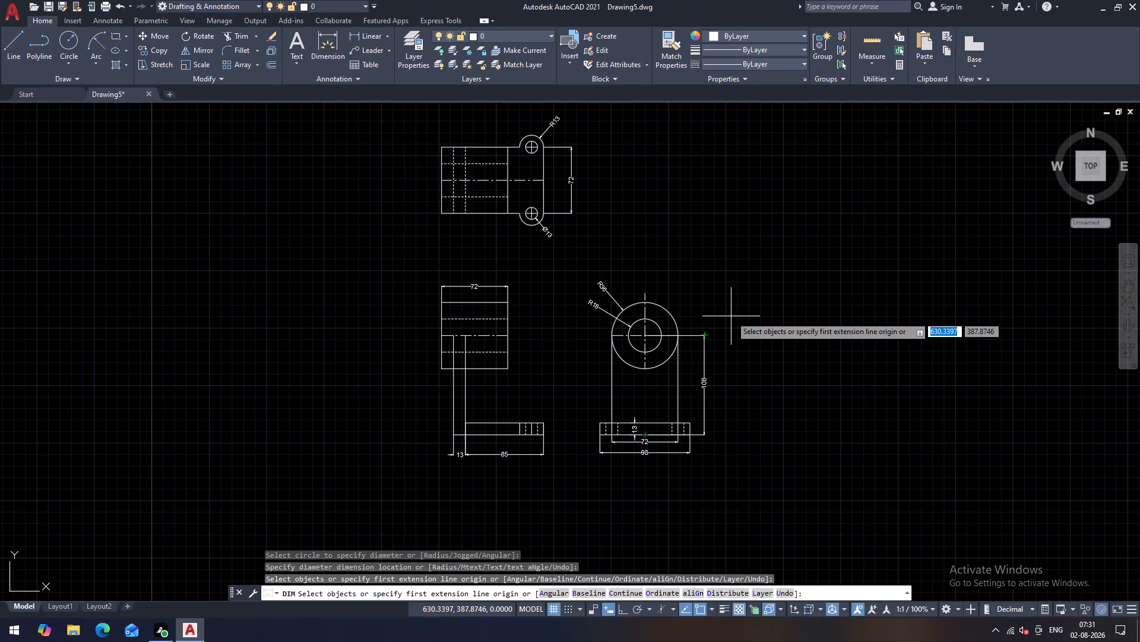
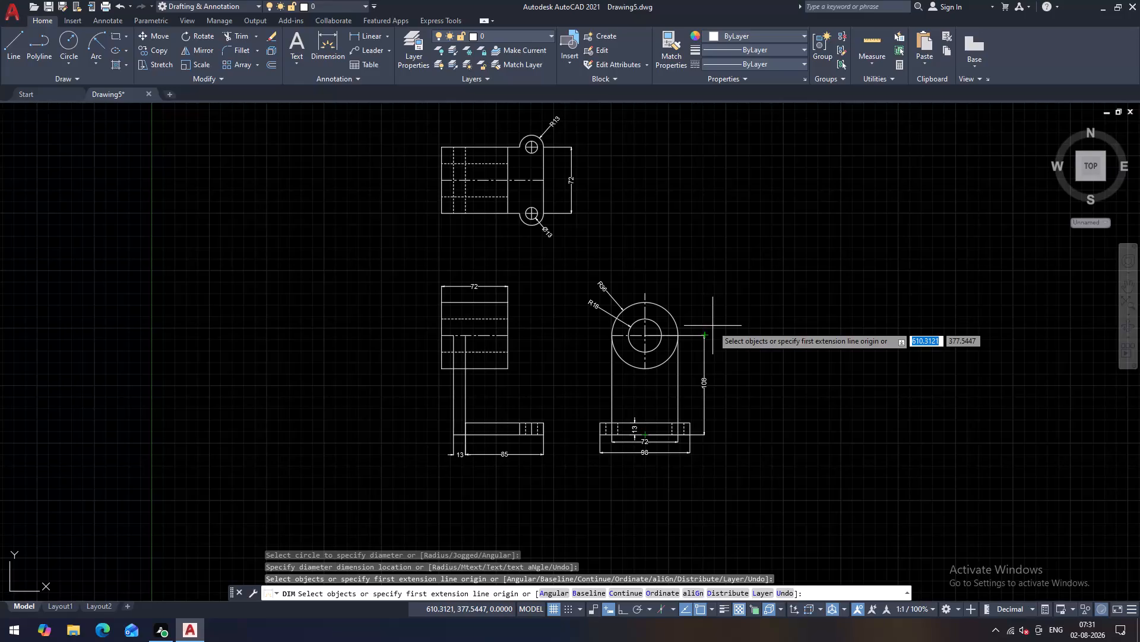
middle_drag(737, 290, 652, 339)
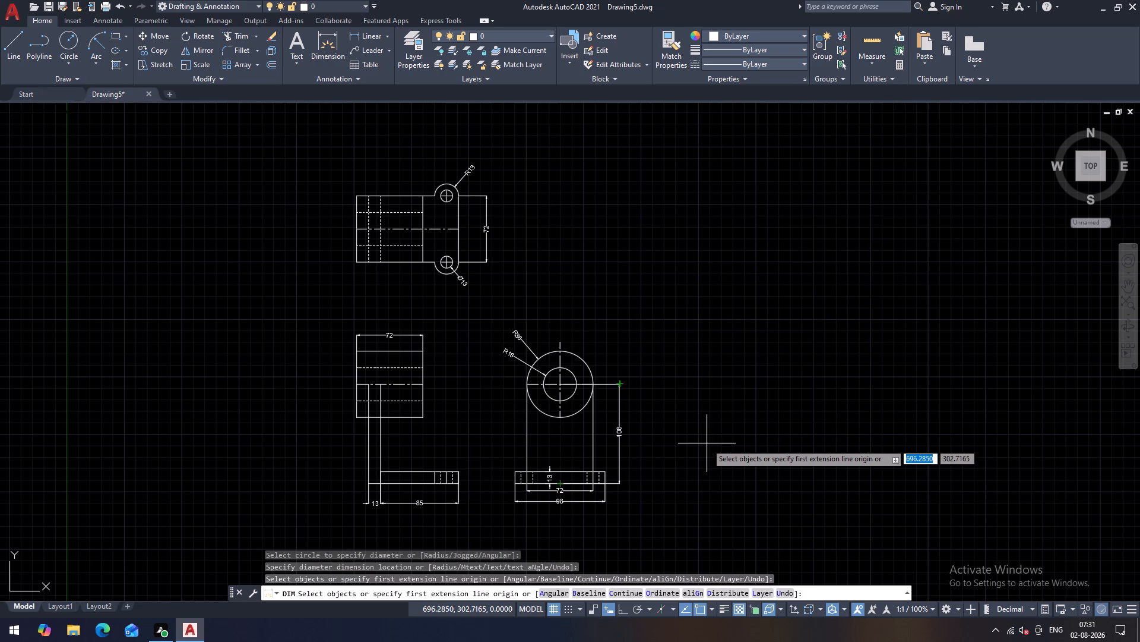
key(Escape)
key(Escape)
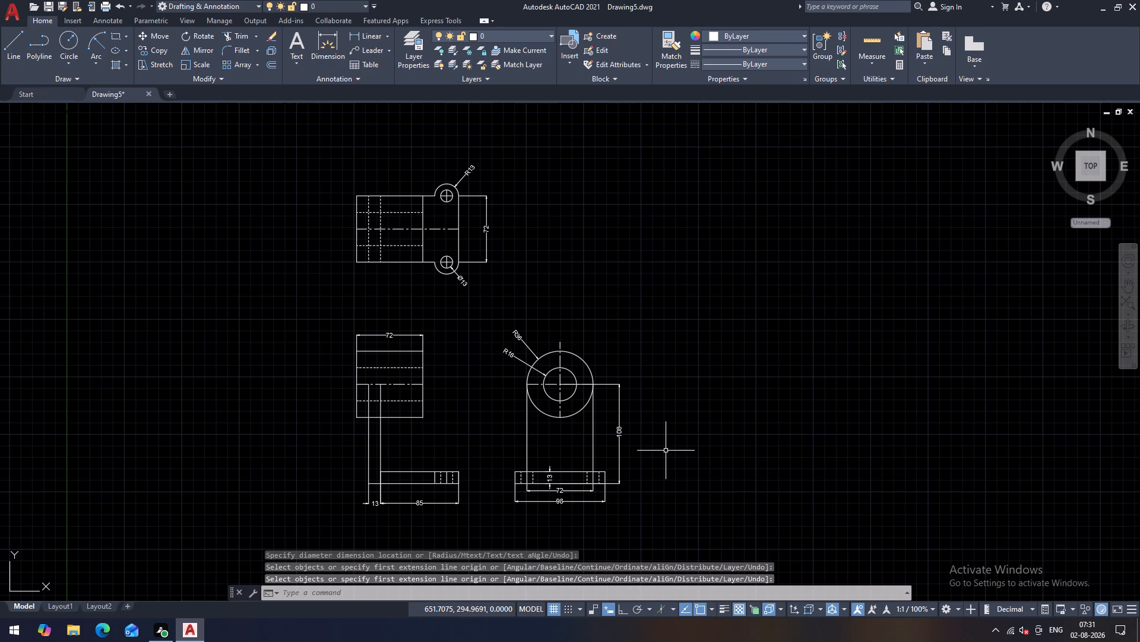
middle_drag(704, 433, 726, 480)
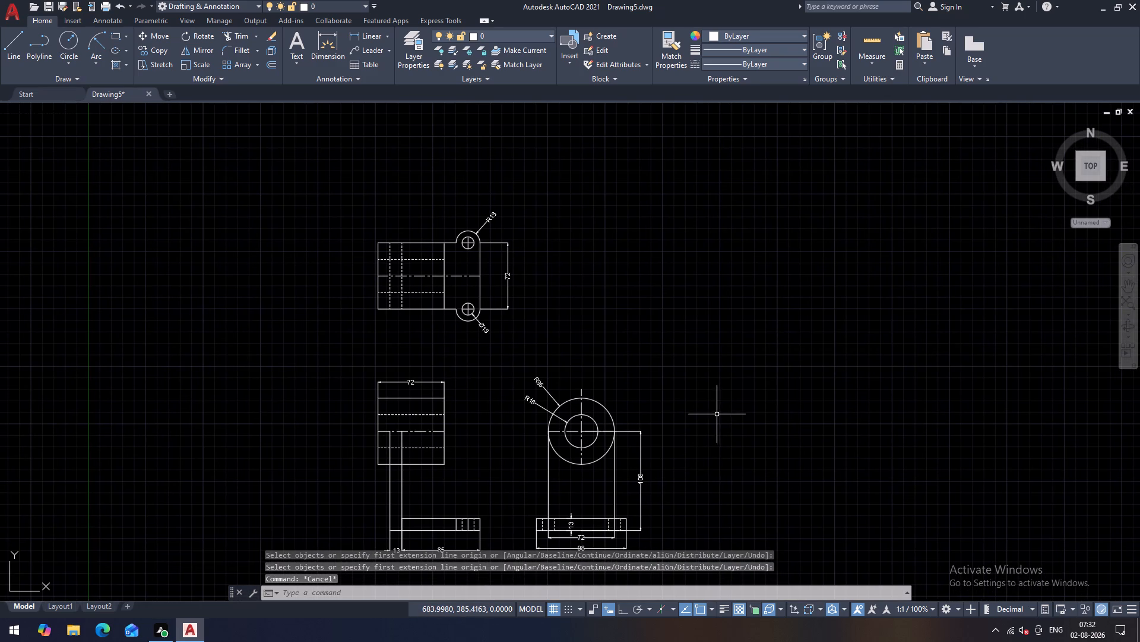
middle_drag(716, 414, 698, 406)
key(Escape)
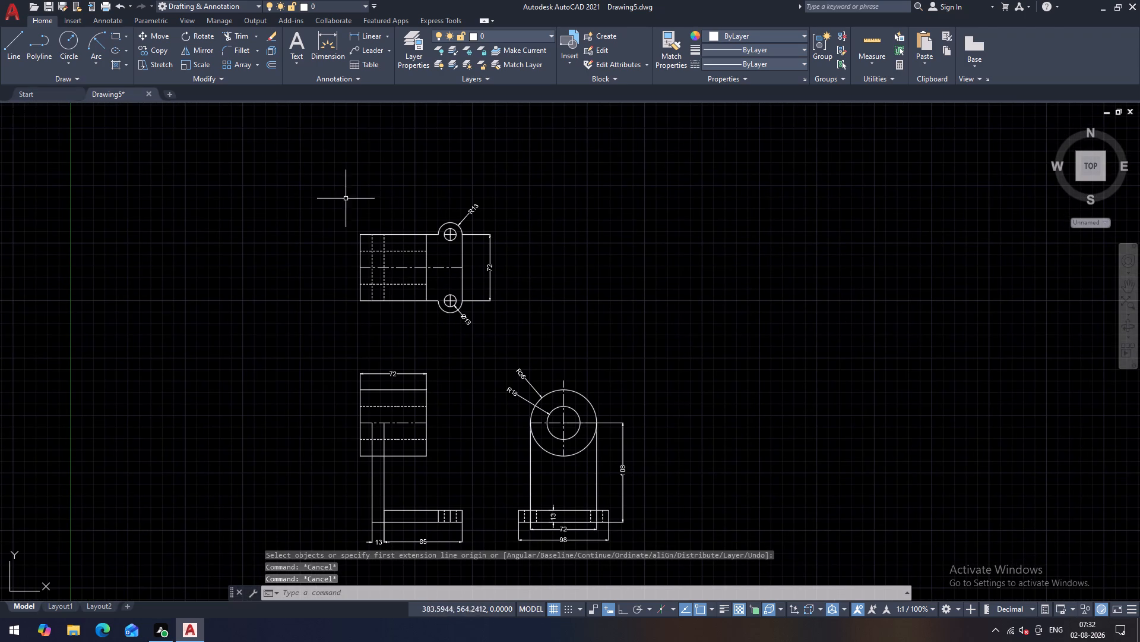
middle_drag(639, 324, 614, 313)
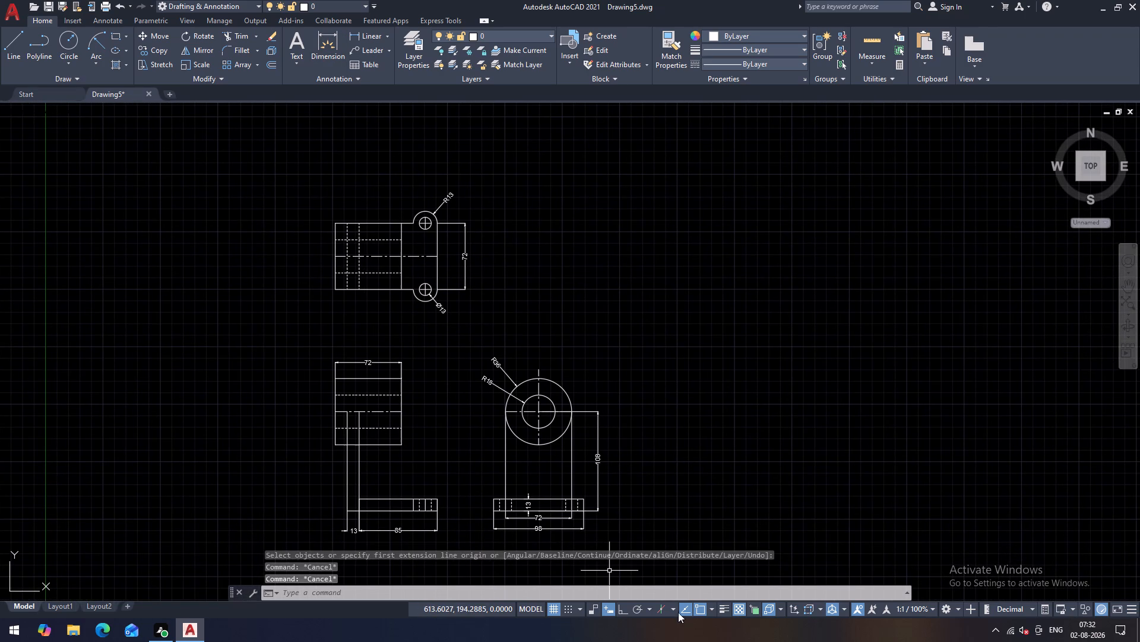
Turn on isometric drafting and switch to the left isoplane, with empty space ready beside the dimensioned views.
click(660, 608)
middle_drag(767, 314, 676, 361)
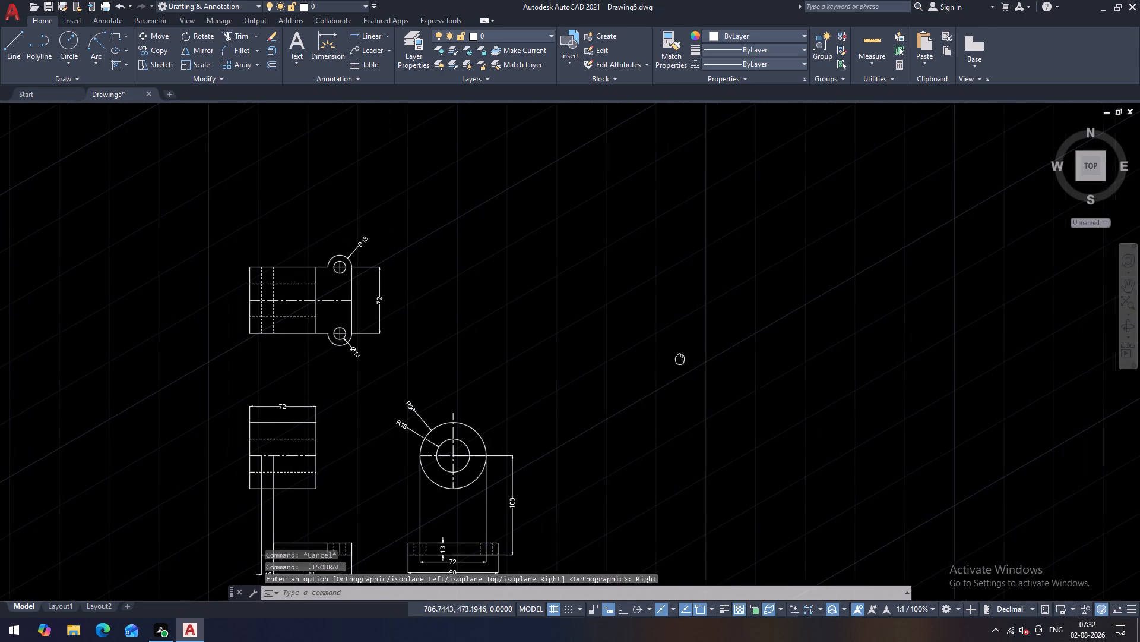
middle_drag(676, 361, 676, 361)
middle_drag(750, 429, 705, 388)
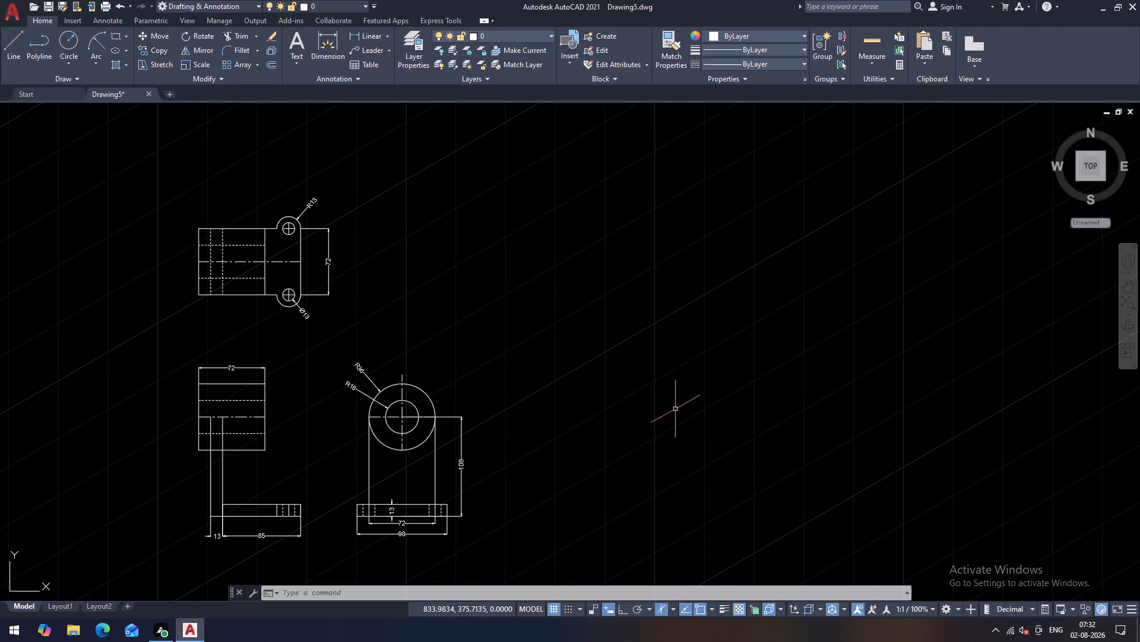
key(F5)
scroll(663, 411, down, 1)
middle_drag(667, 413, 544, 394)
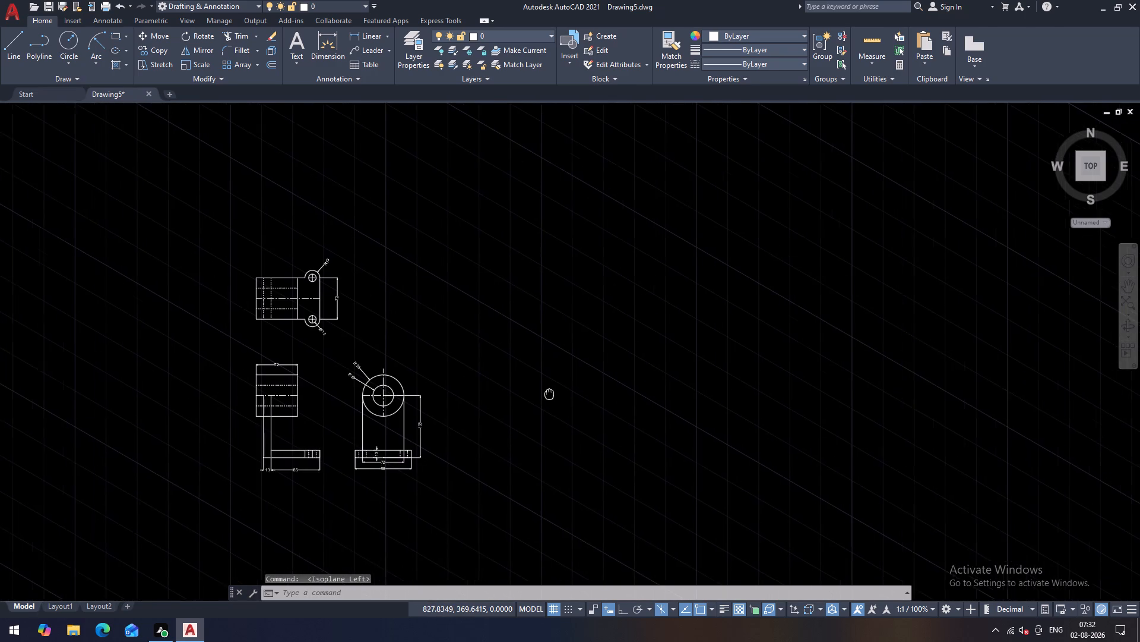
middle_drag(544, 394, 539, 393)
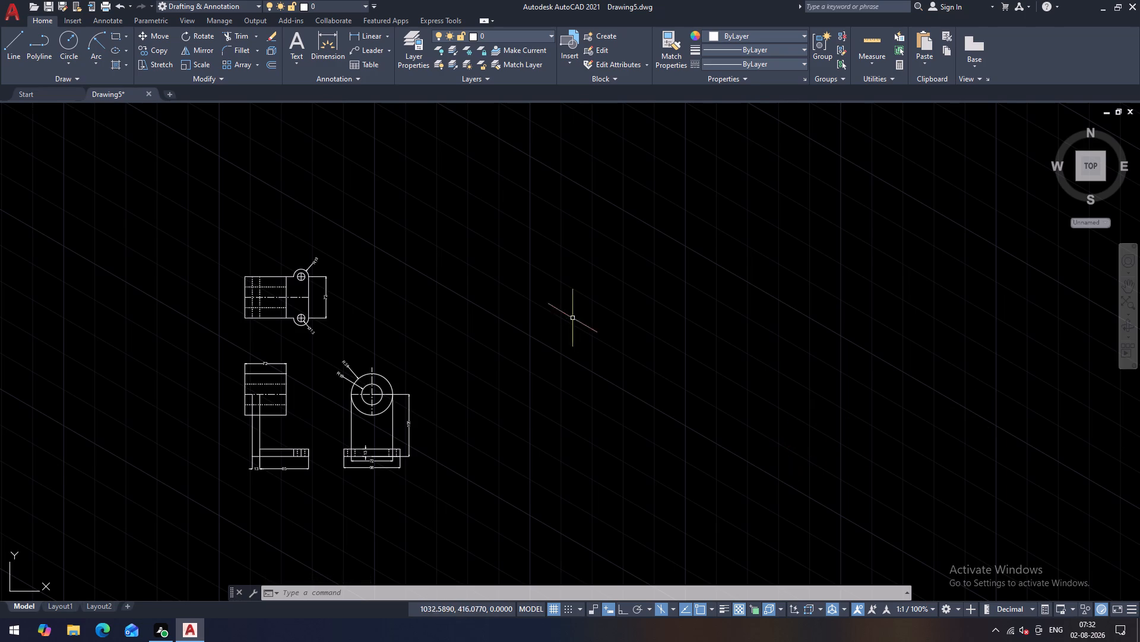
Start the isometric view beside the dimensioned views with Ortho on: a line 108 straight down, then 85 at 330° on the left isoplane.
drag(12, 37, 14, 55)
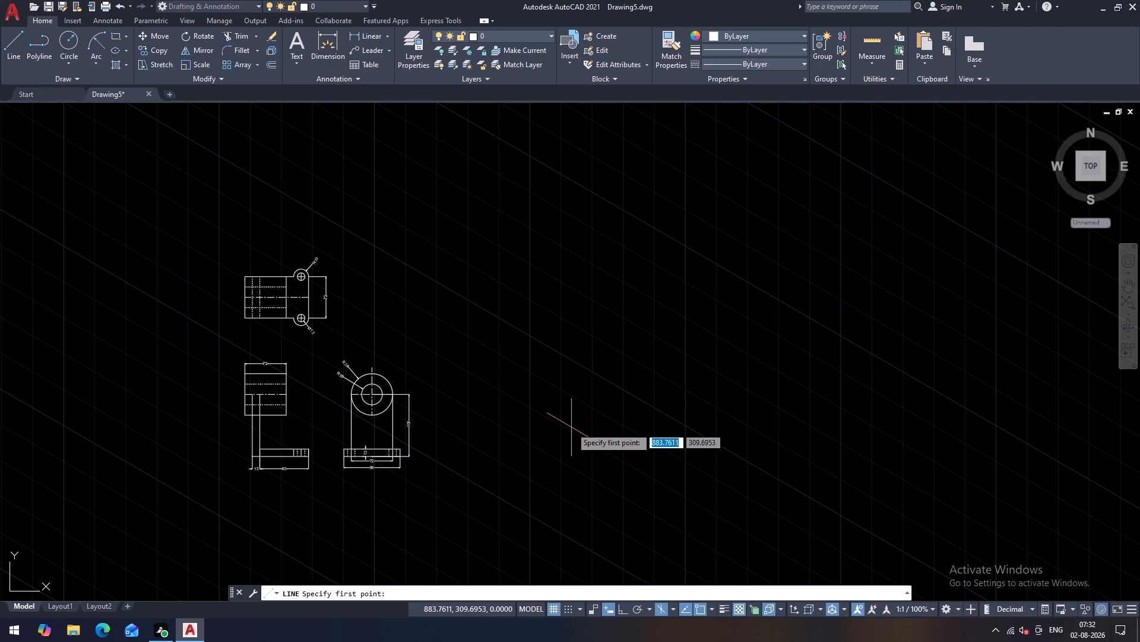
click(573, 281)
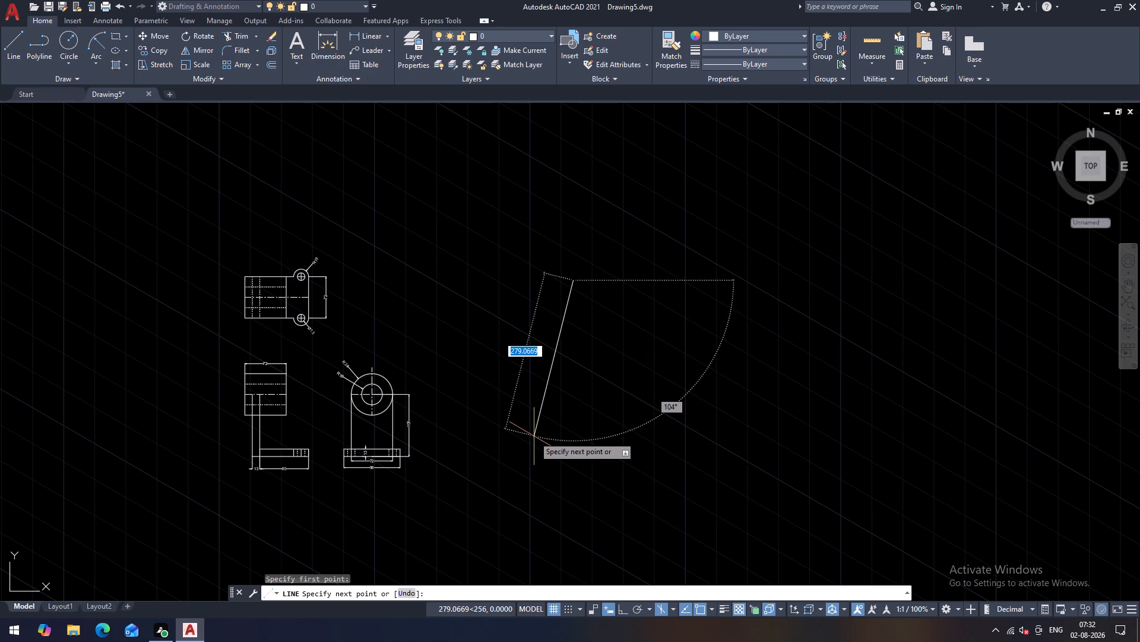
key(F8)
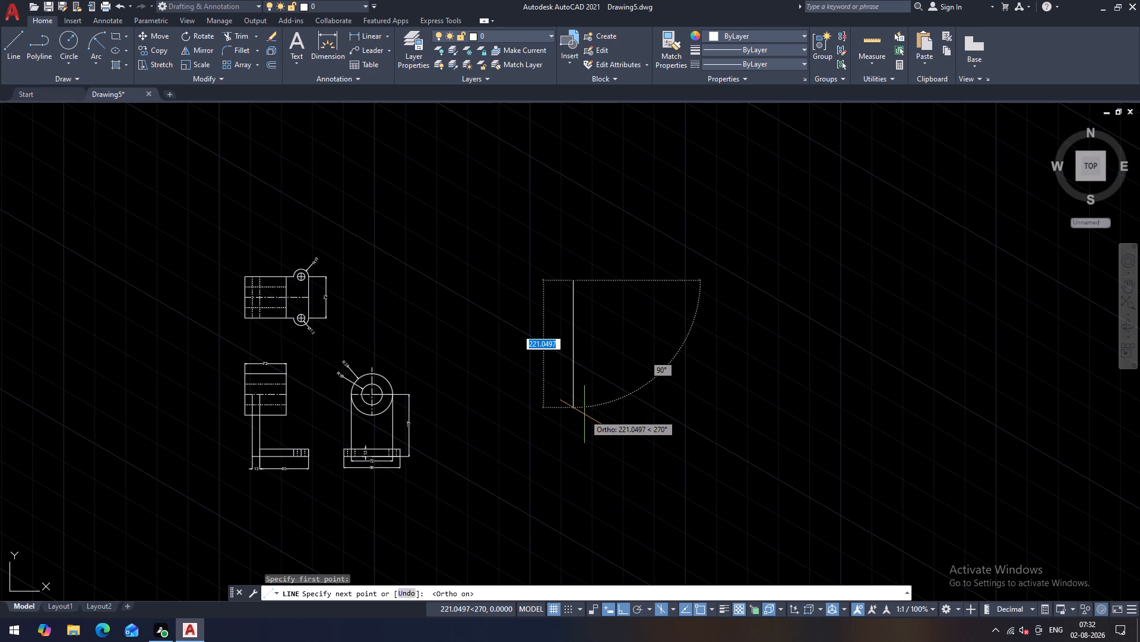
text(108)
key(Return)
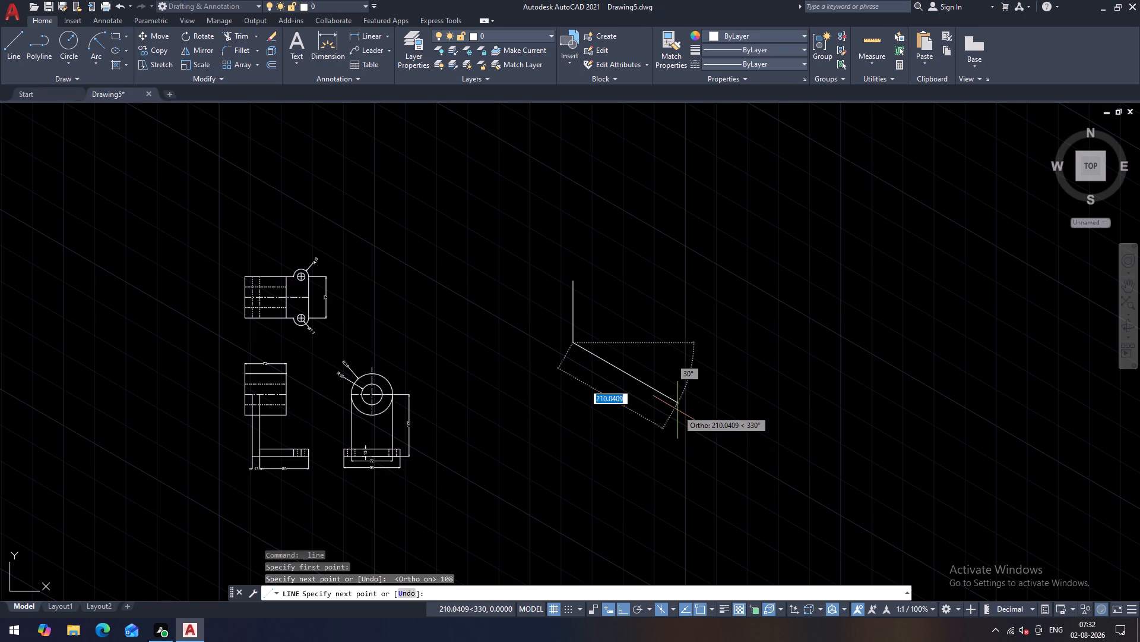
text(85)
key(Return)
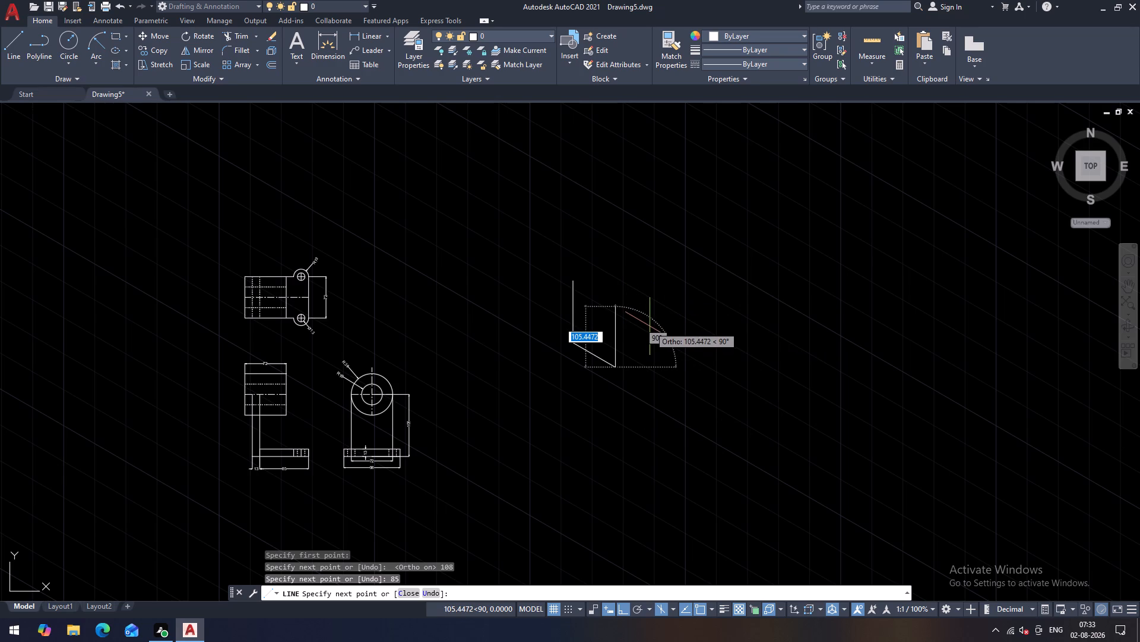
Continue the isometric outline with 72 at 30° on the top isoplane, then 13 straight up and 72 back at 210° on the right isoplane.
key(F5)
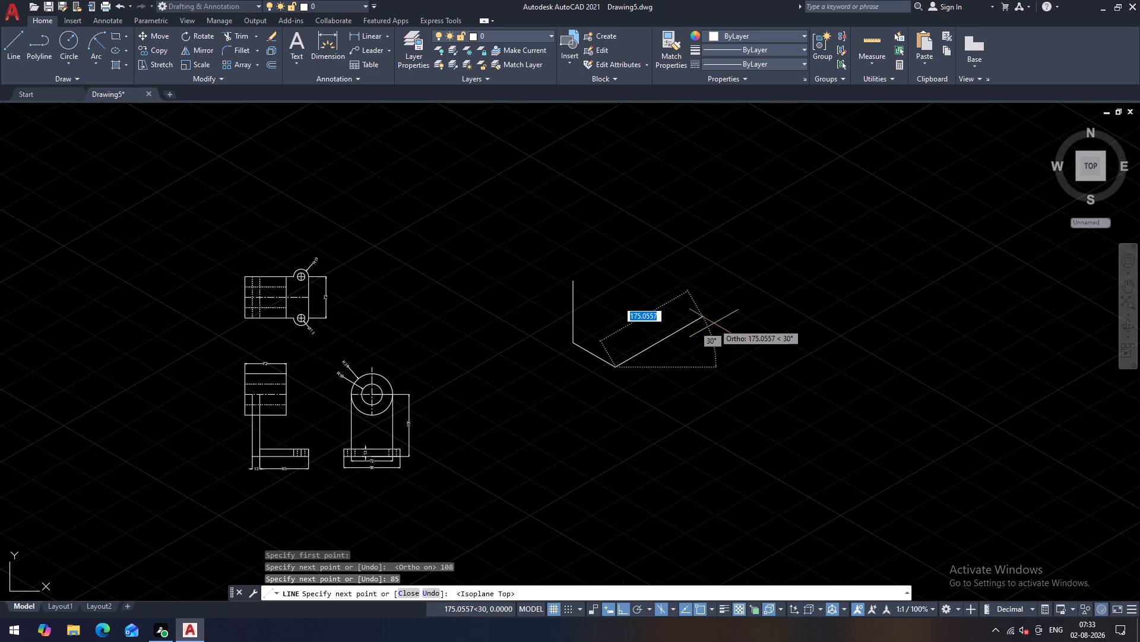
text(72)
key(Return)
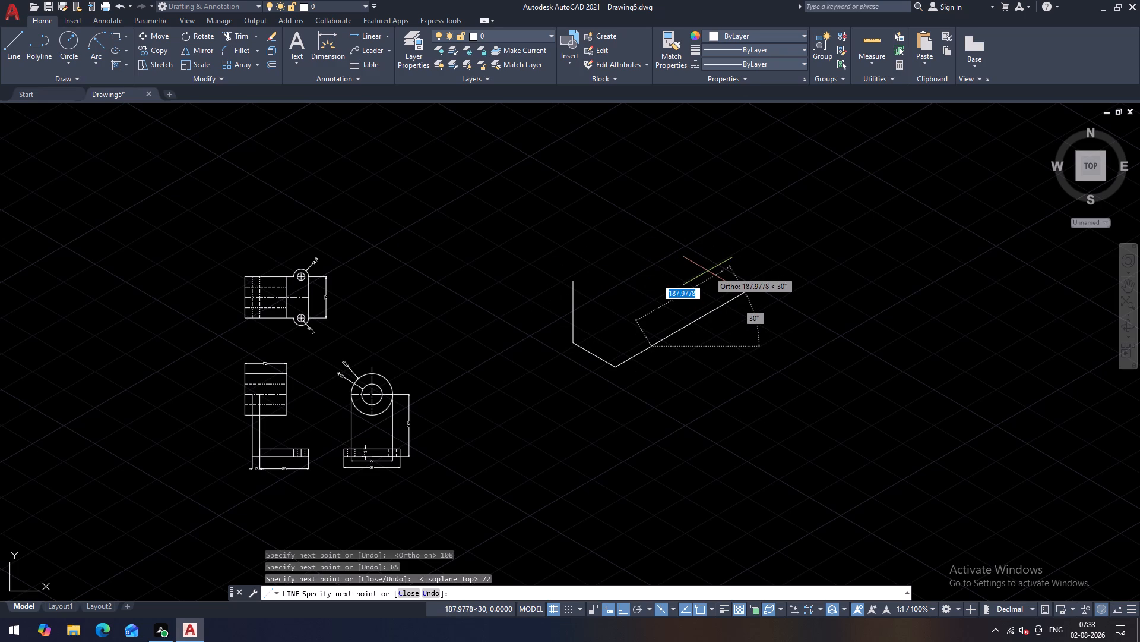
key(F5)
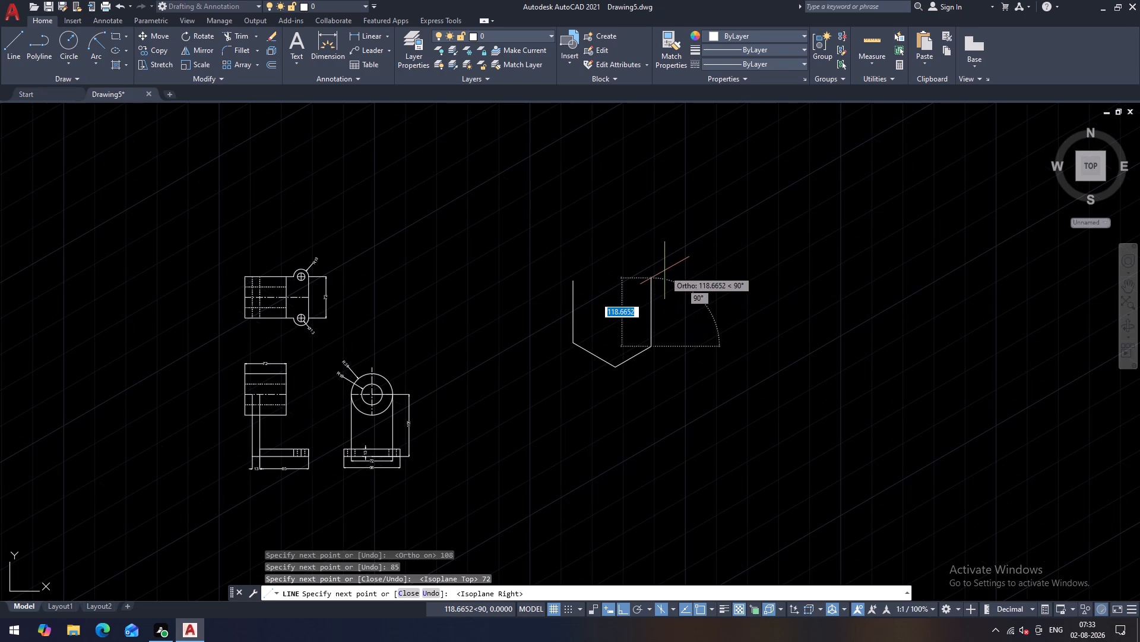
text(13)
key(Return)
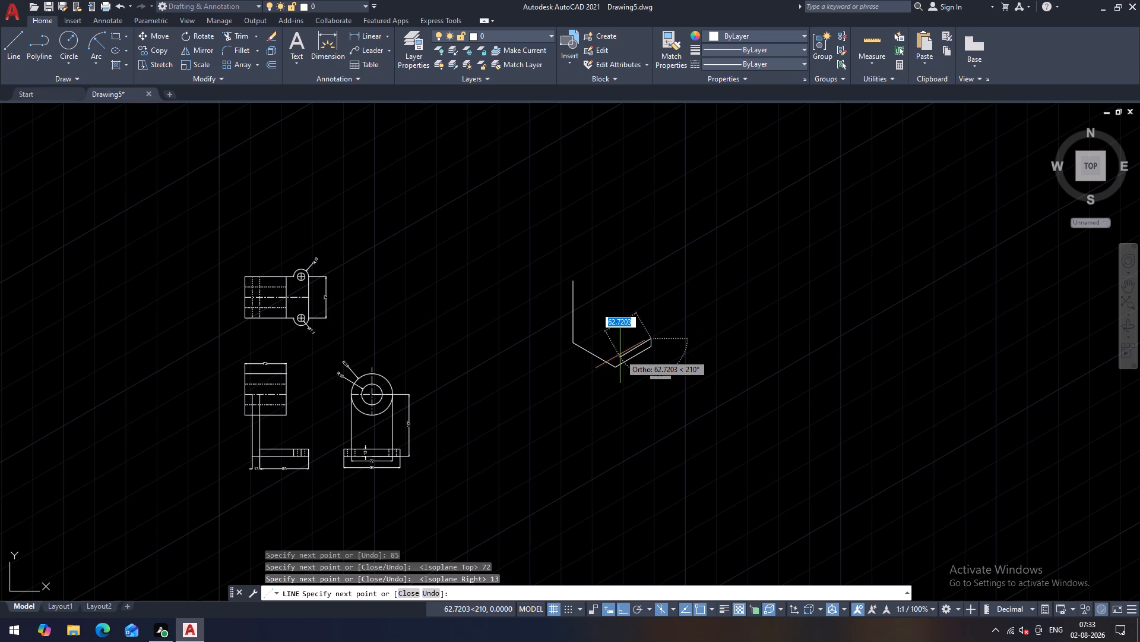
text(72)
key(Return)
scroll(620, 354, up, 2)
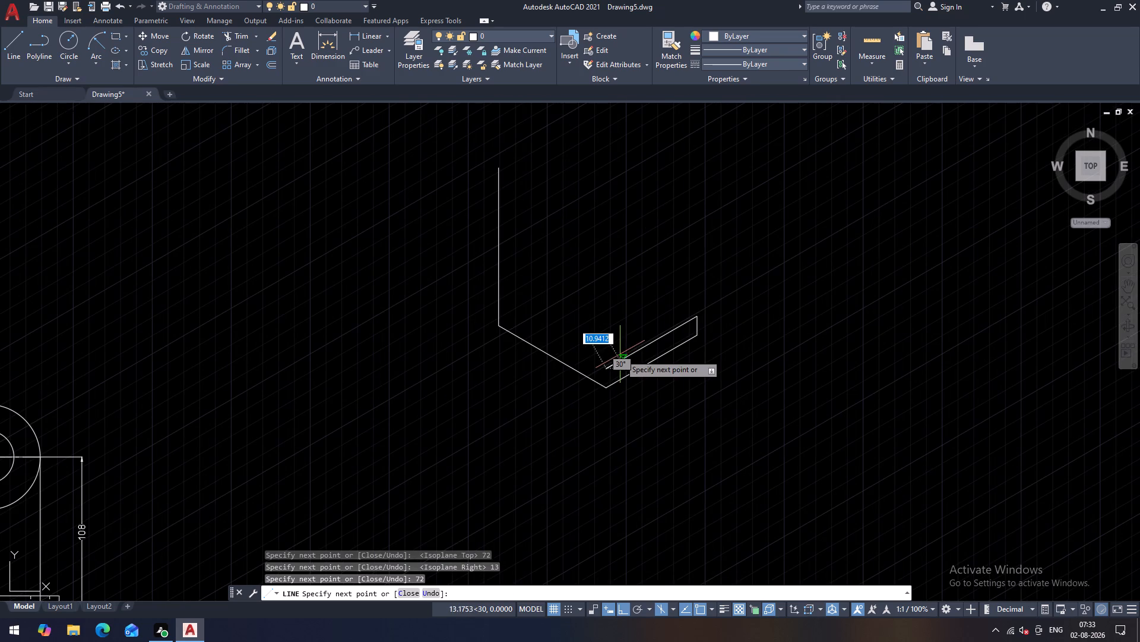
key(Escape)
Draw an isocircle of radius 6.5 on the top isoplane, centred on the upper end of the base's 13-high vertical edge.
scroll(698, 315, up, 1)
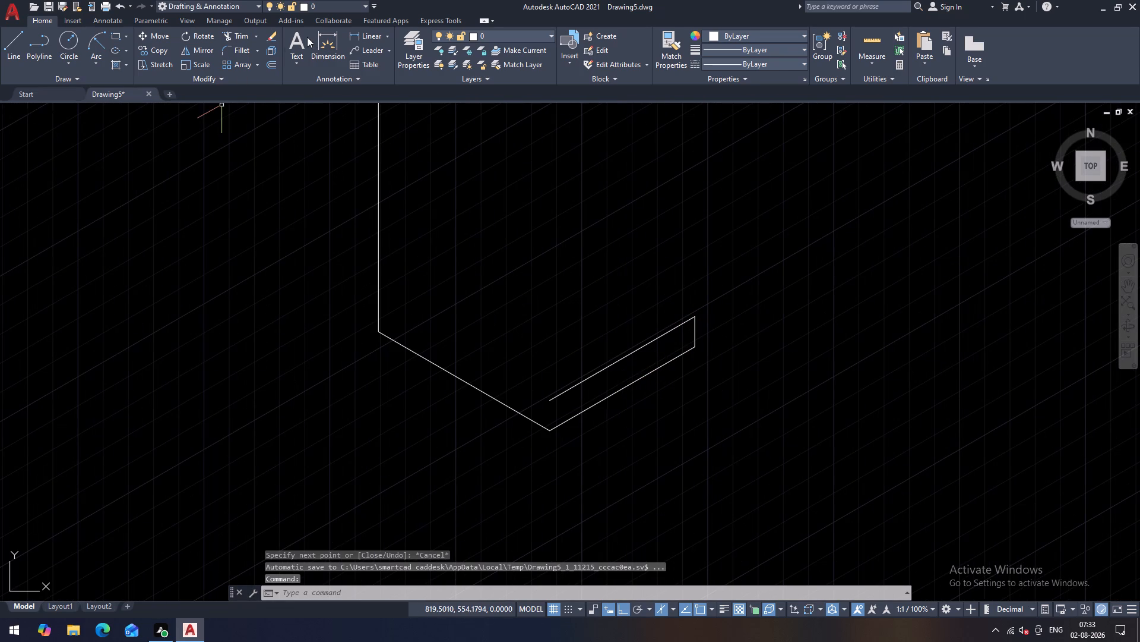
text(el)
key(space)
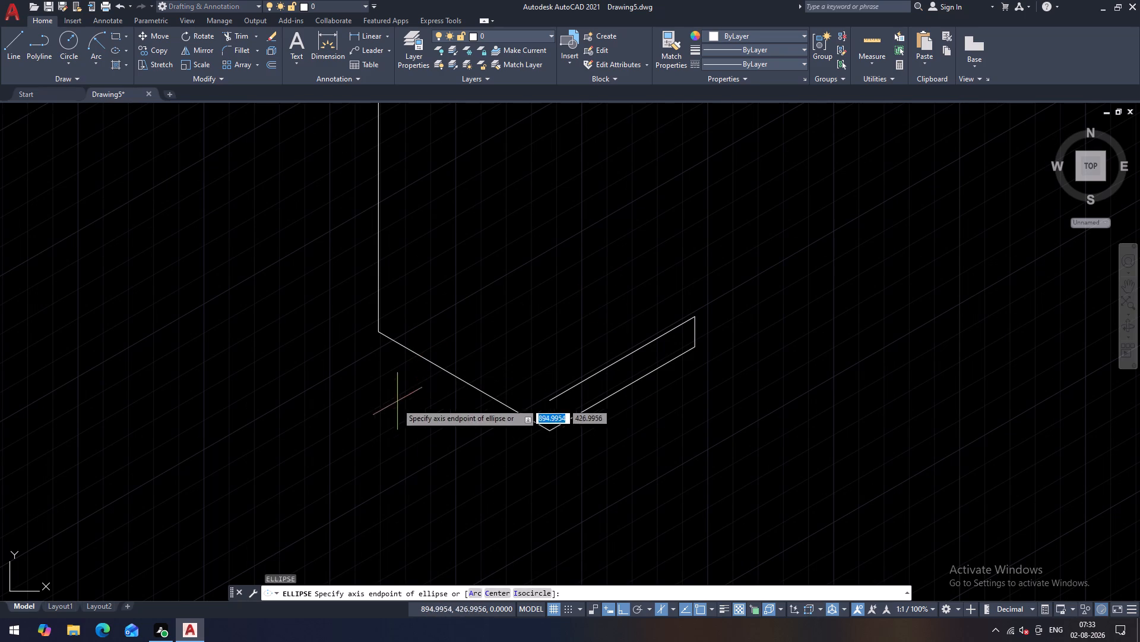
click(526, 592)
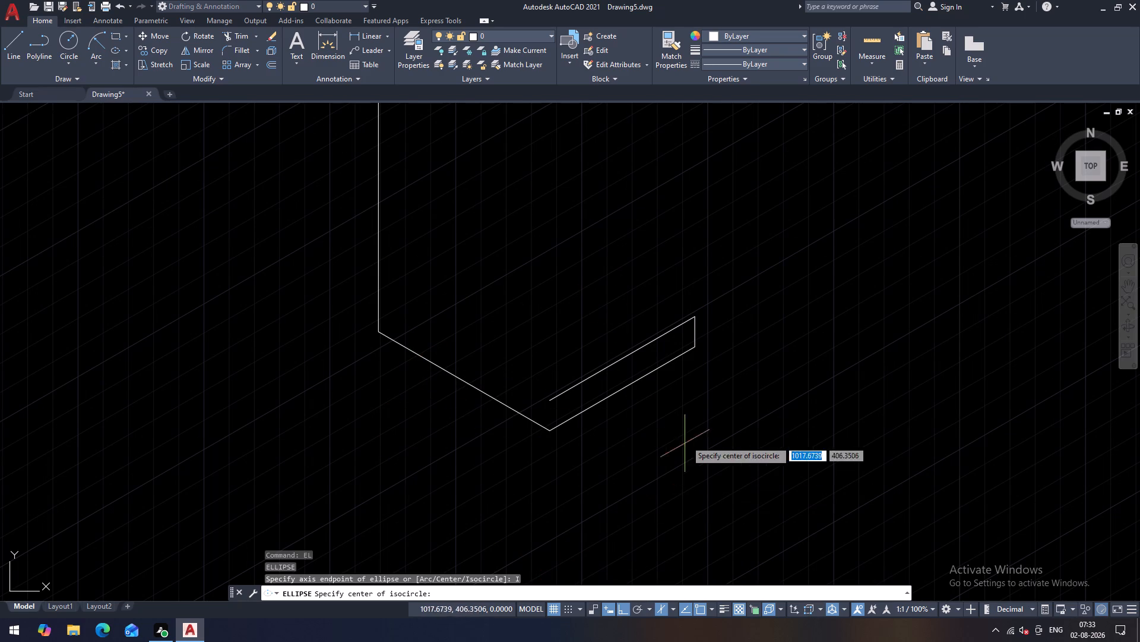
click(692, 319)
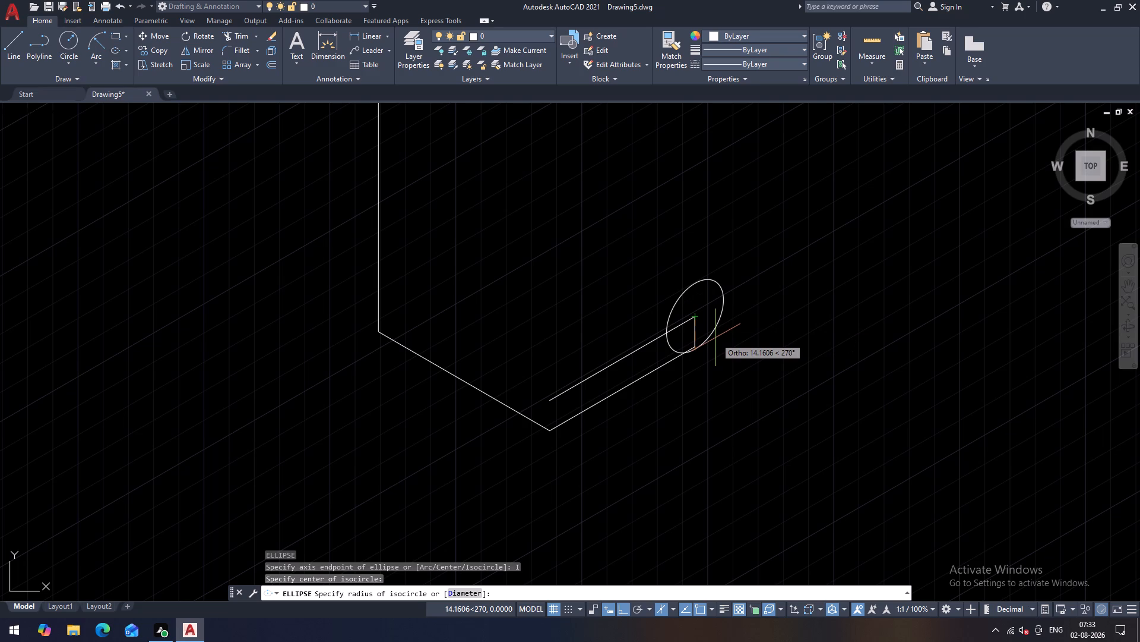
key(F5)
key(F5)
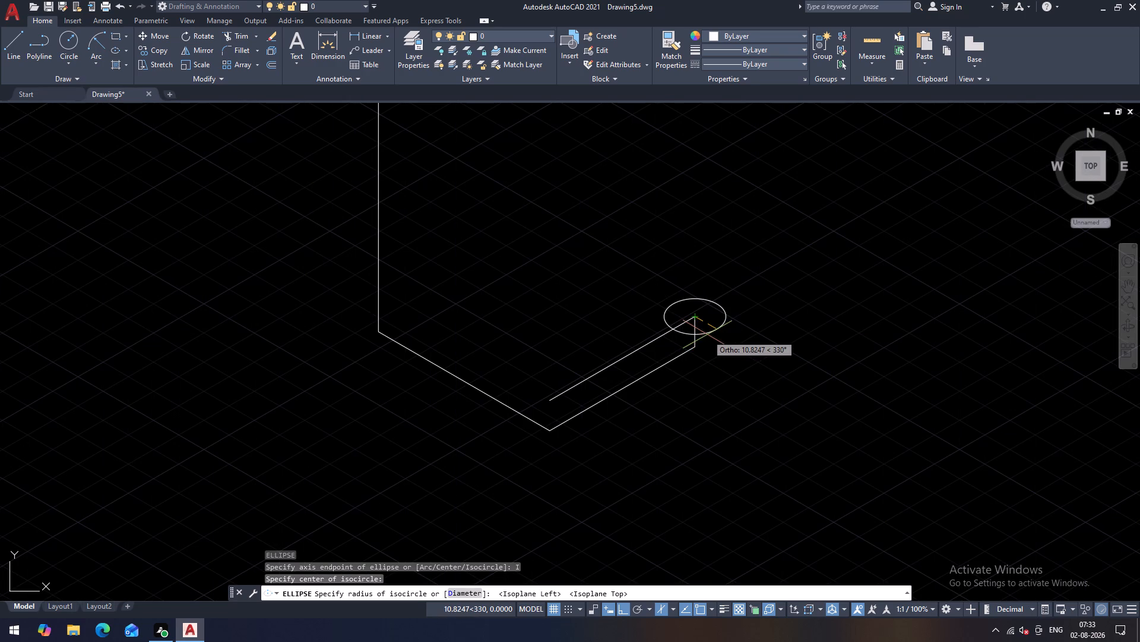
text(6.5)
key(Return)
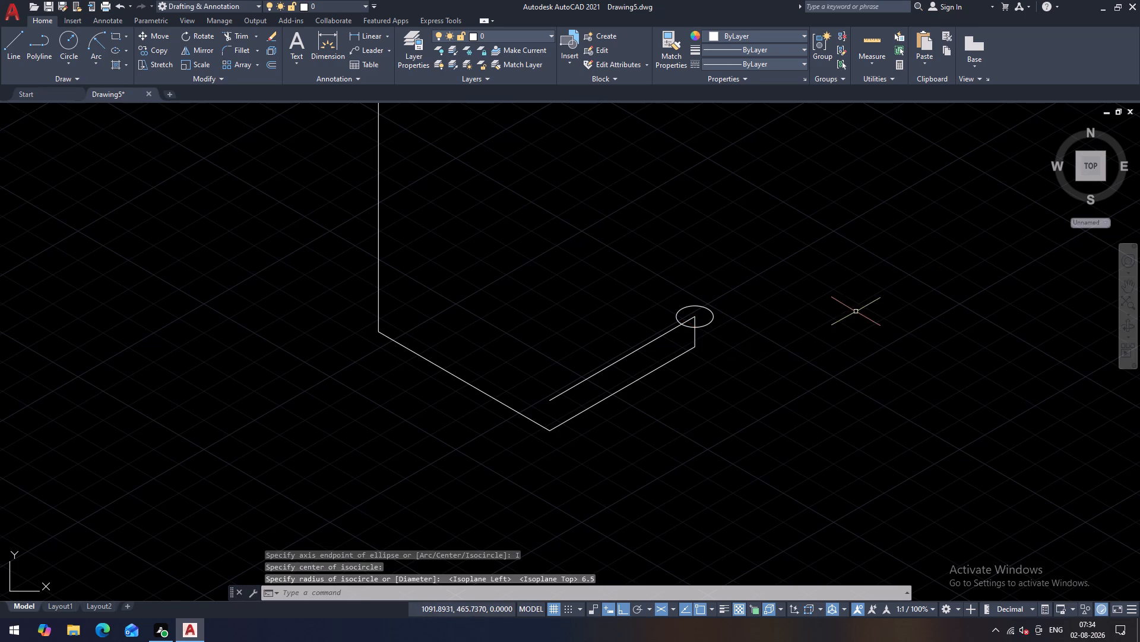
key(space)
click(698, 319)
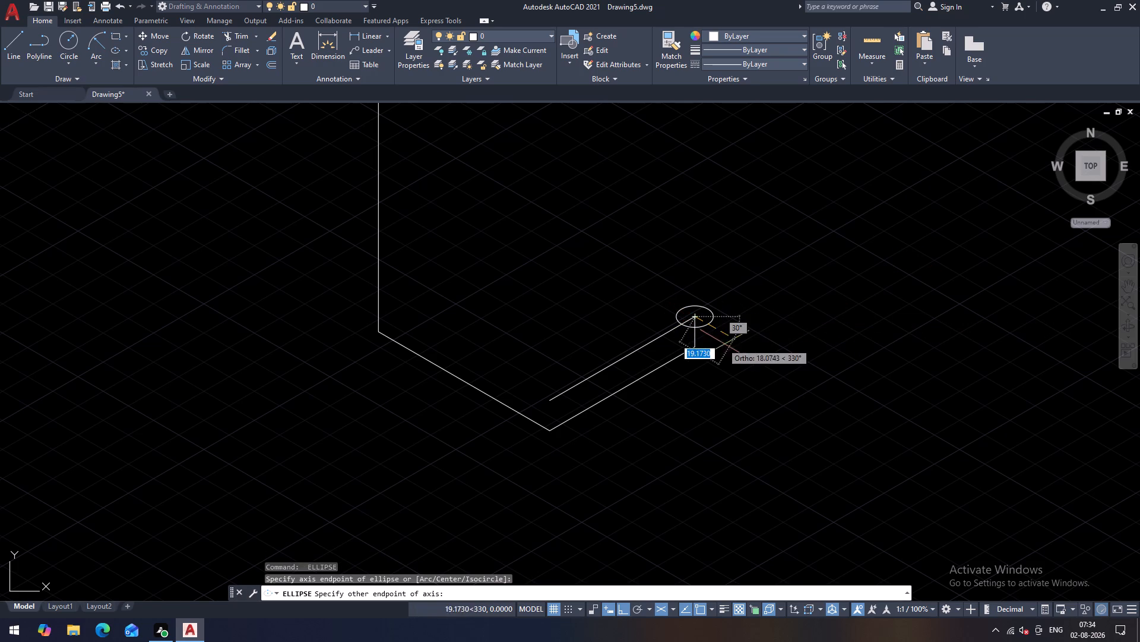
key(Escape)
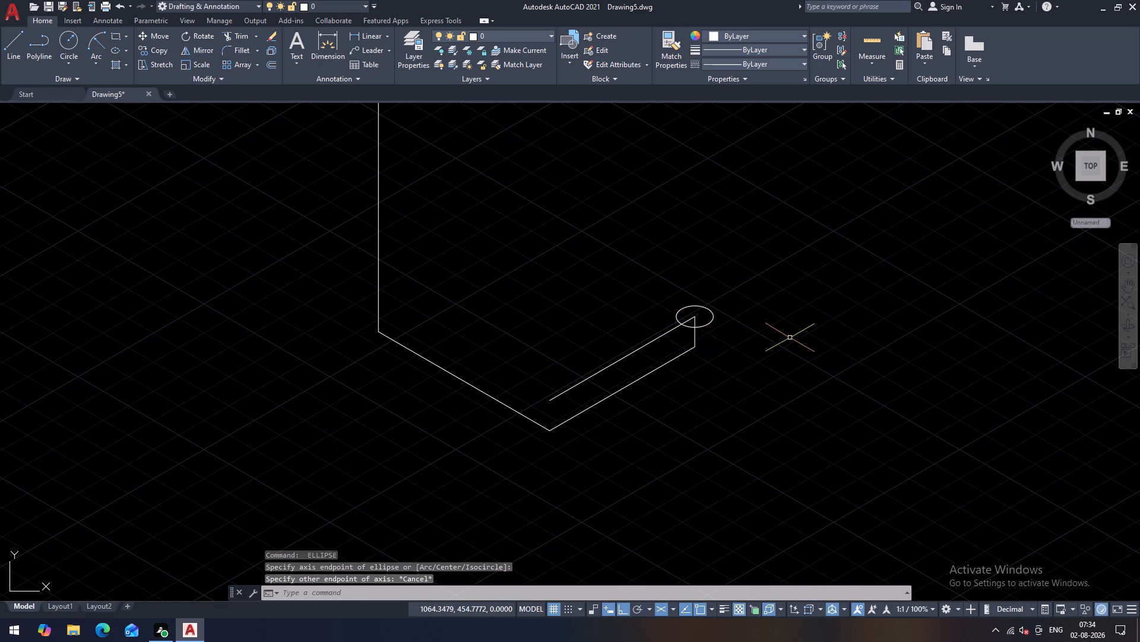
Draw a concentric isocircle of radius 13 on the top isoplane around the radius 6.5 isocircle.
key(space)
click(540, 594)
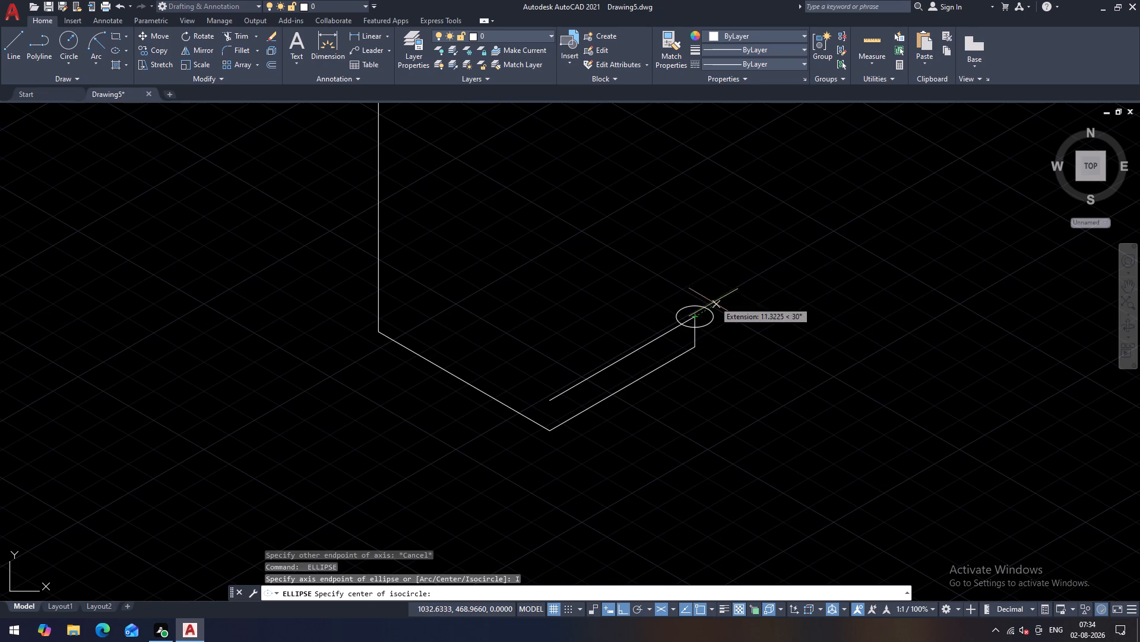
click(699, 317)
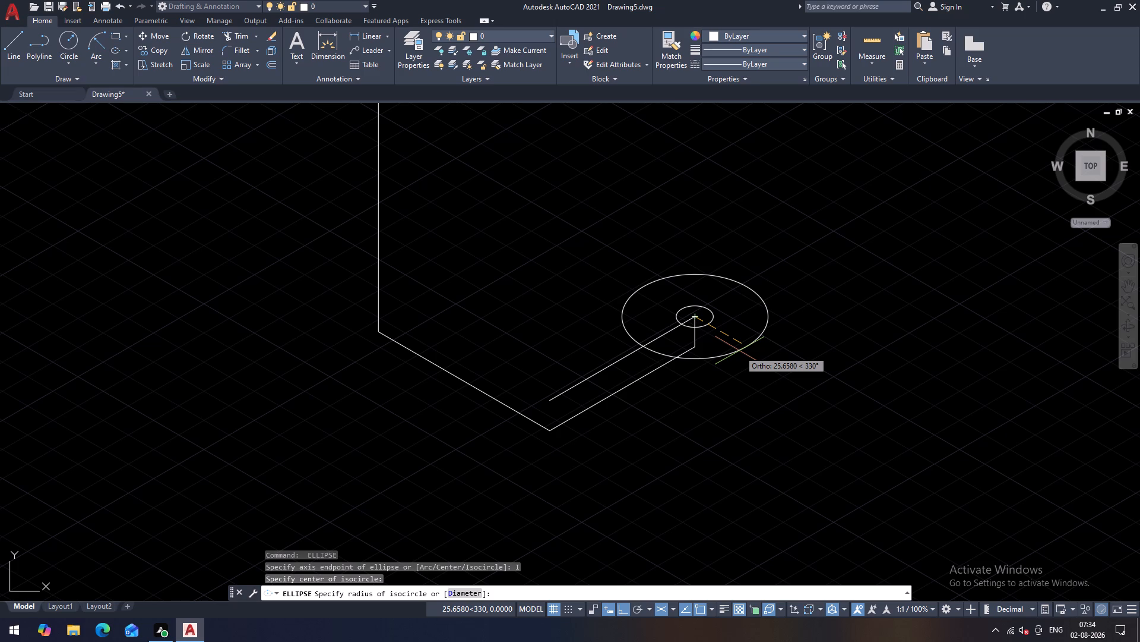
text(13)
key(Return)
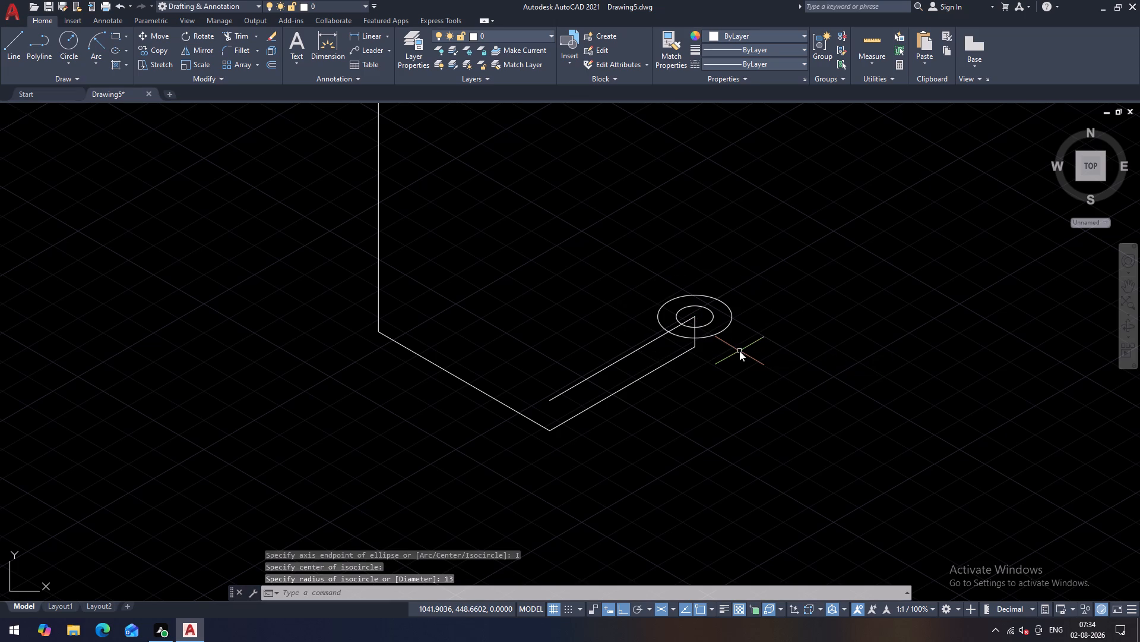
Examine the dimensioned views and compare the lug and hole layout with the started isometric view.
scroll(739, 351, down, 6)
scroll(659, 396, up, 4)
scroll(649, 338, down, 2)
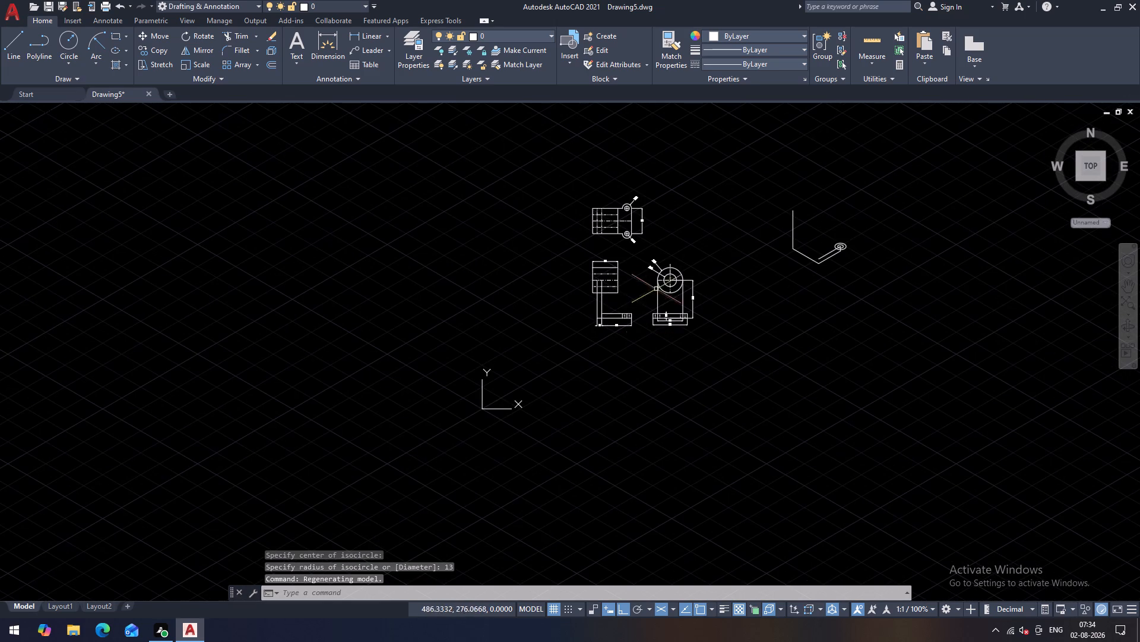
scroll(648, 232, up, 2)
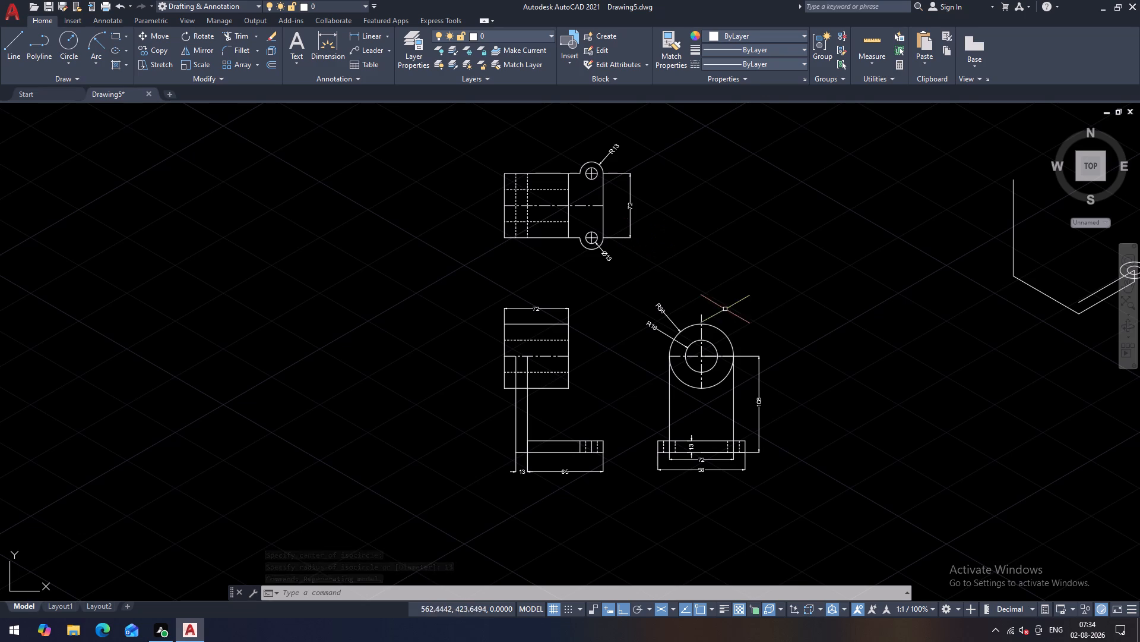
scroll(864, 306, down, 1)
middle_drag(851, 304, 761, 329)
scroll(951, 308, up, 1)
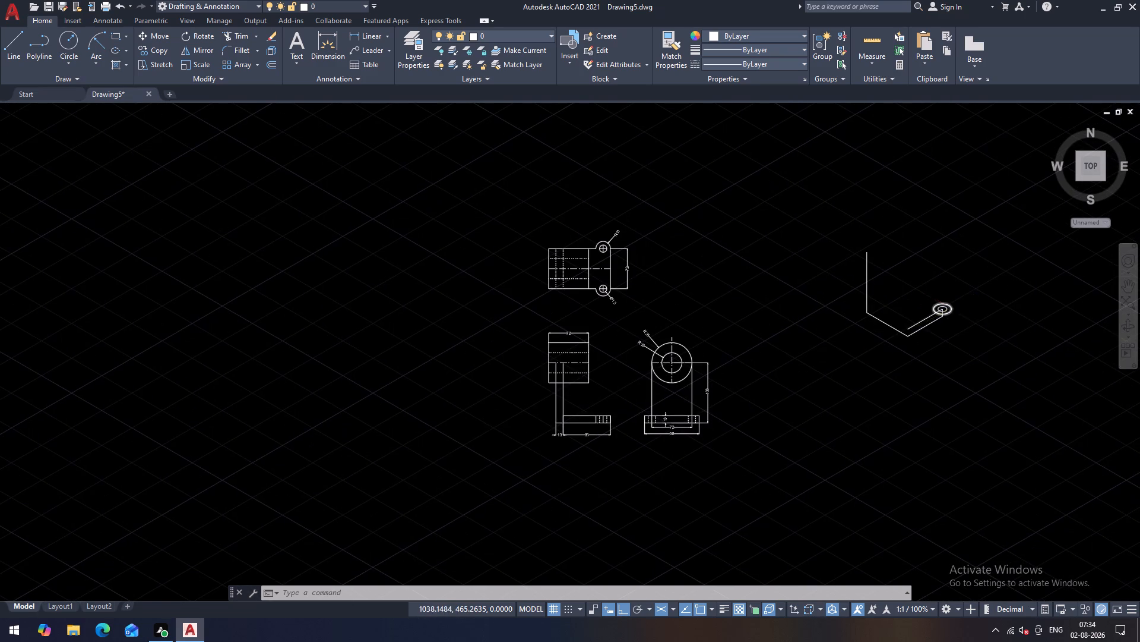
scroll(951, 308, up, 1)
middle_drag(951, 308, 888, 379)
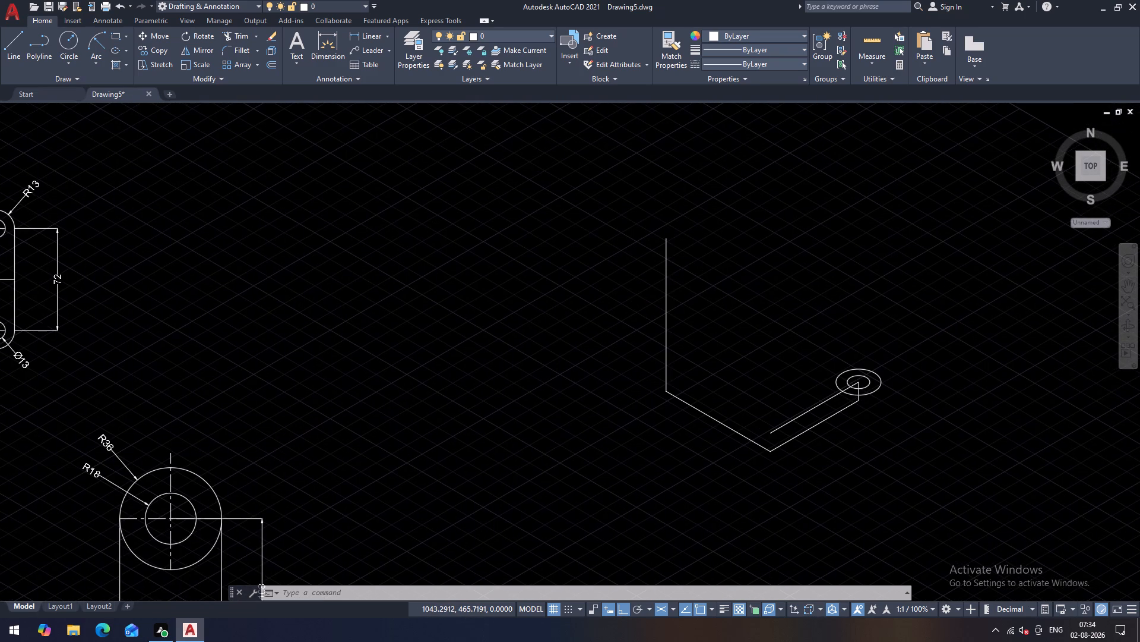
scroll(884, 376, up, 1)
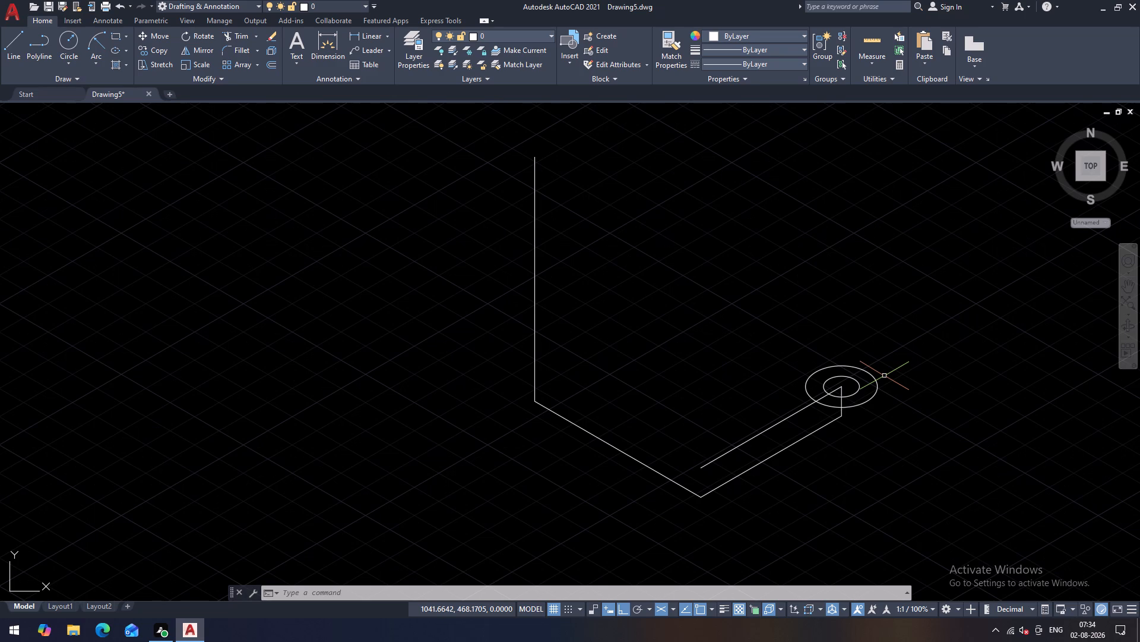
Copy both concentric isocircles from the 13-high vertical edge's upper end to the opposite end of the base's upper 72-long line.
text(co)
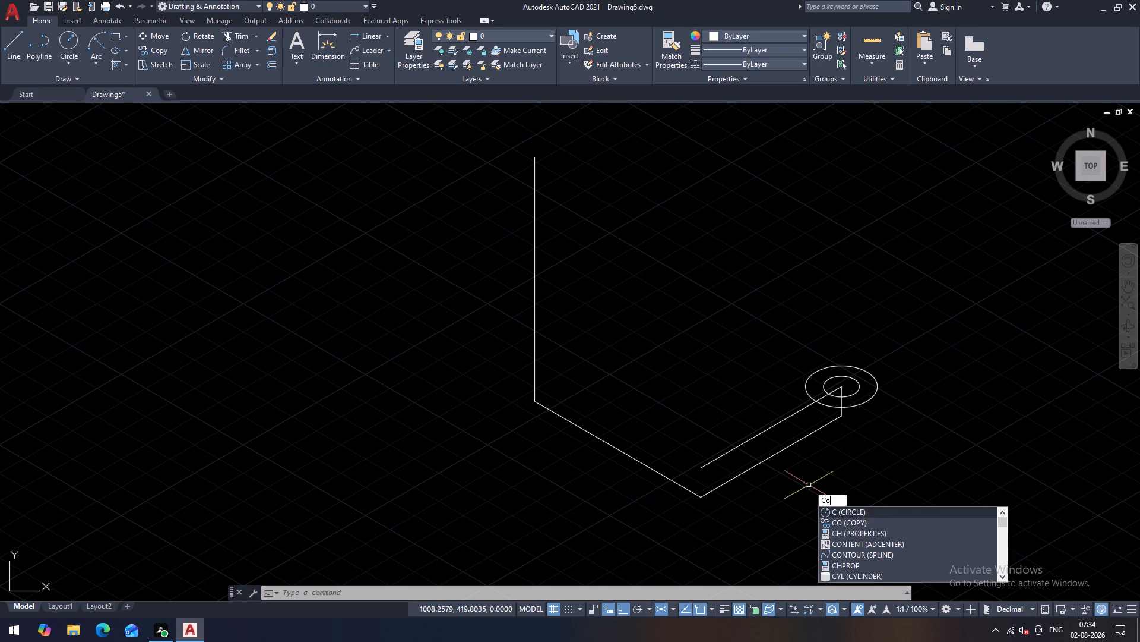
key(space)
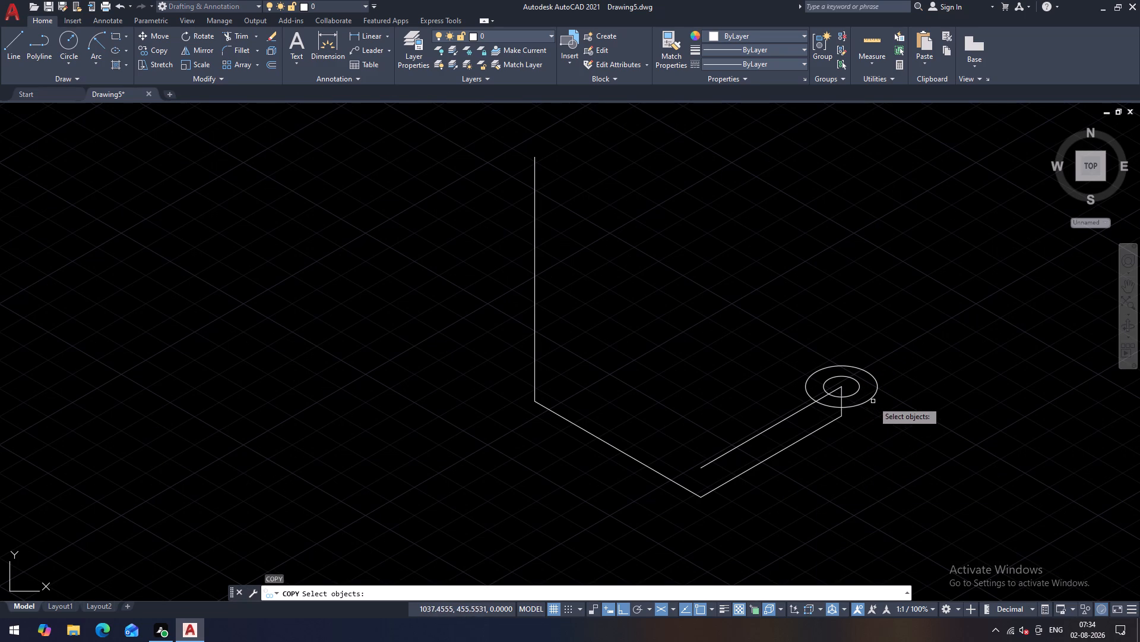
click(871, 395)
click(859, 385)
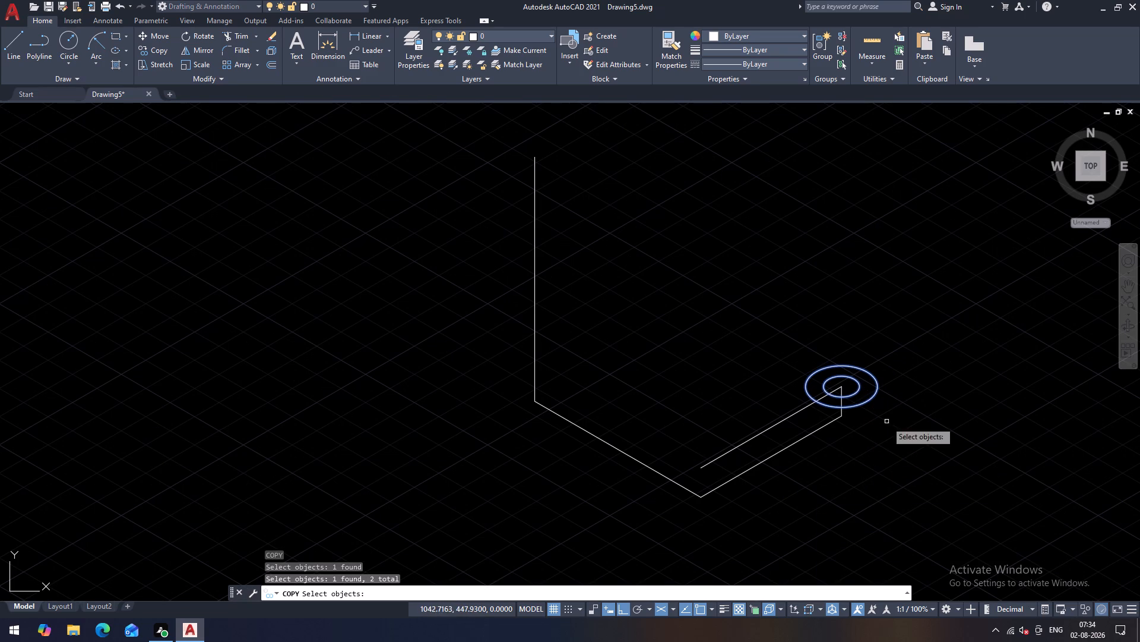
key(space)
click(844, 387)
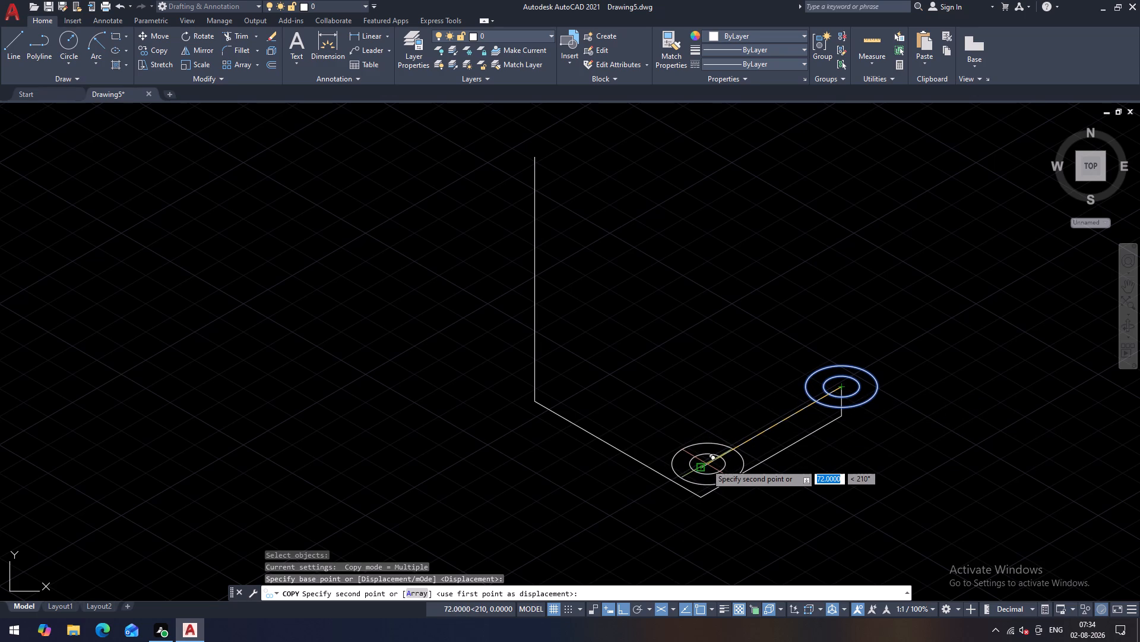
click(705, 464)
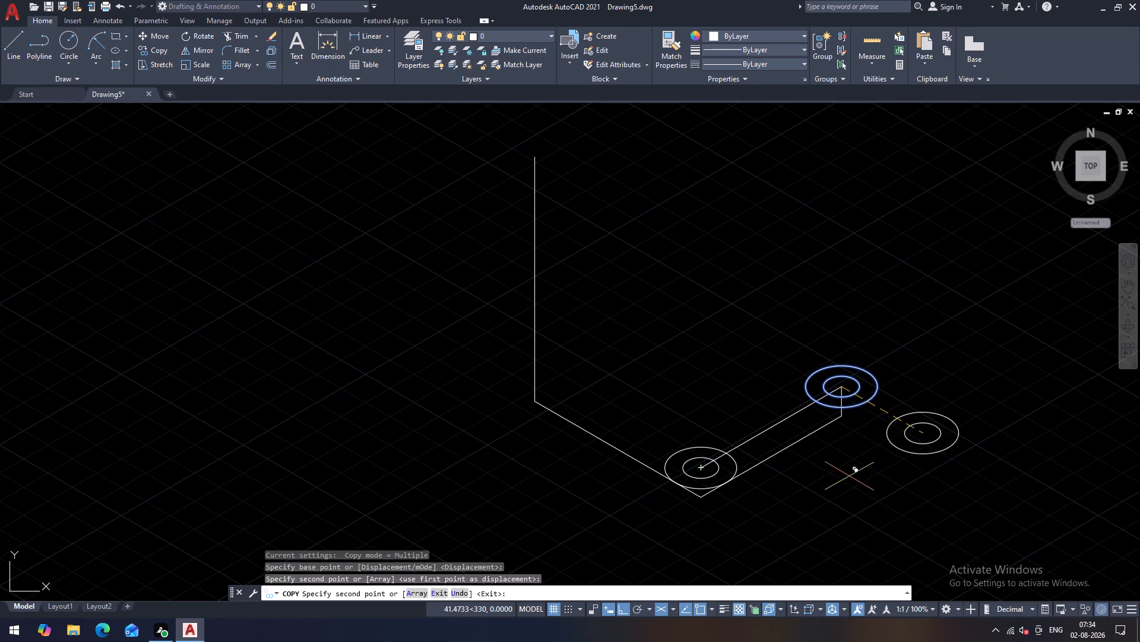
key(Escape)
scroll(806, 492, down, 1)
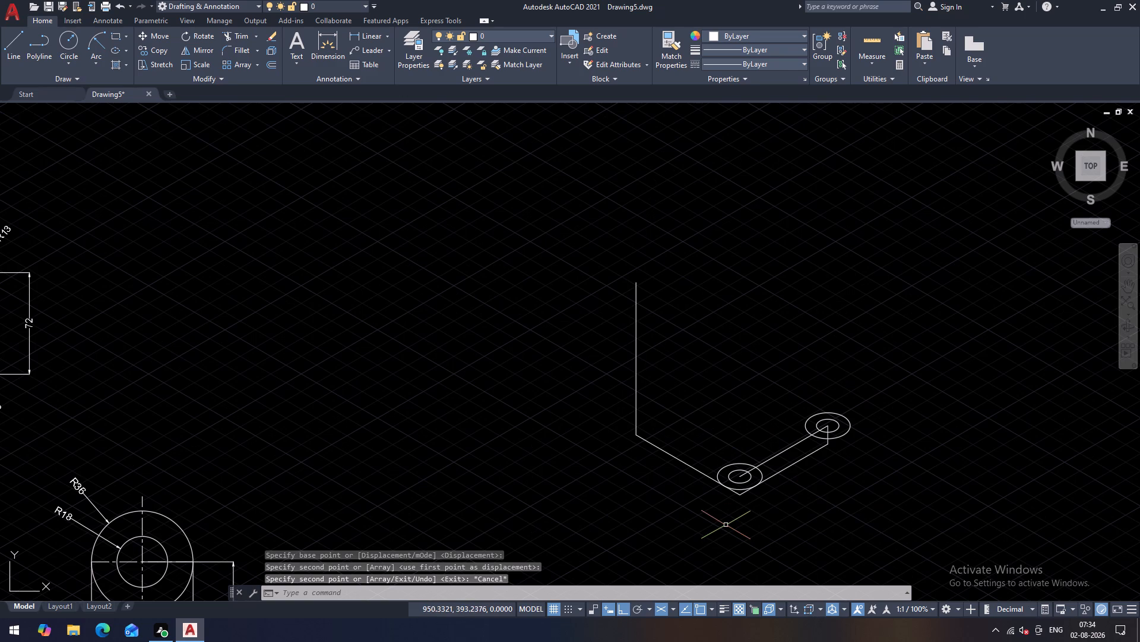
scroll(729, 520, up, 1)
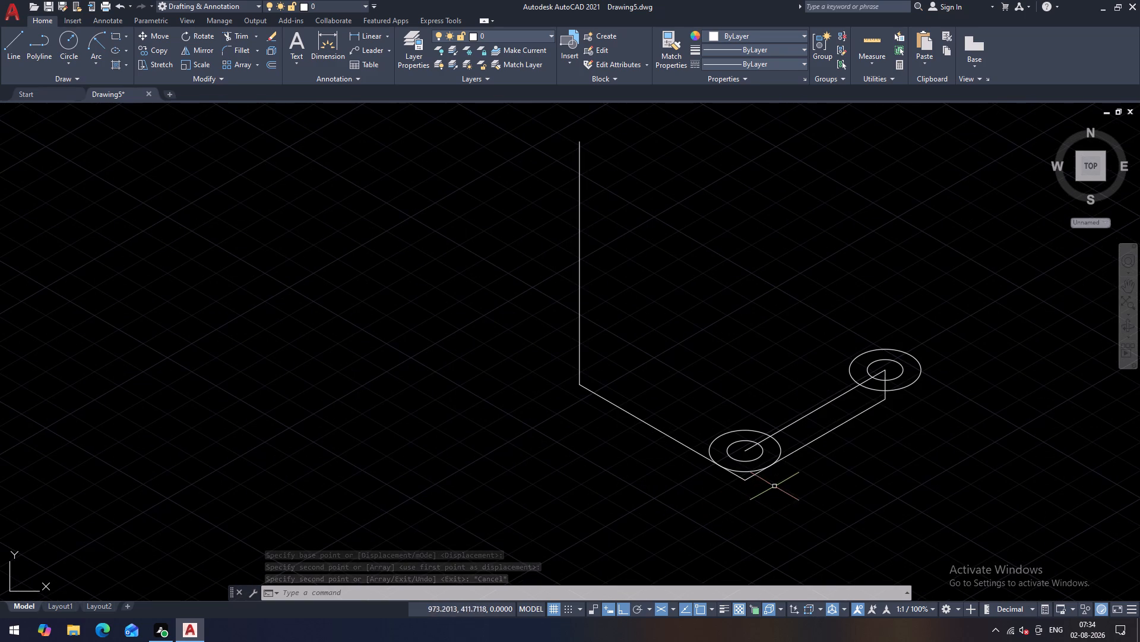
key(Escape)
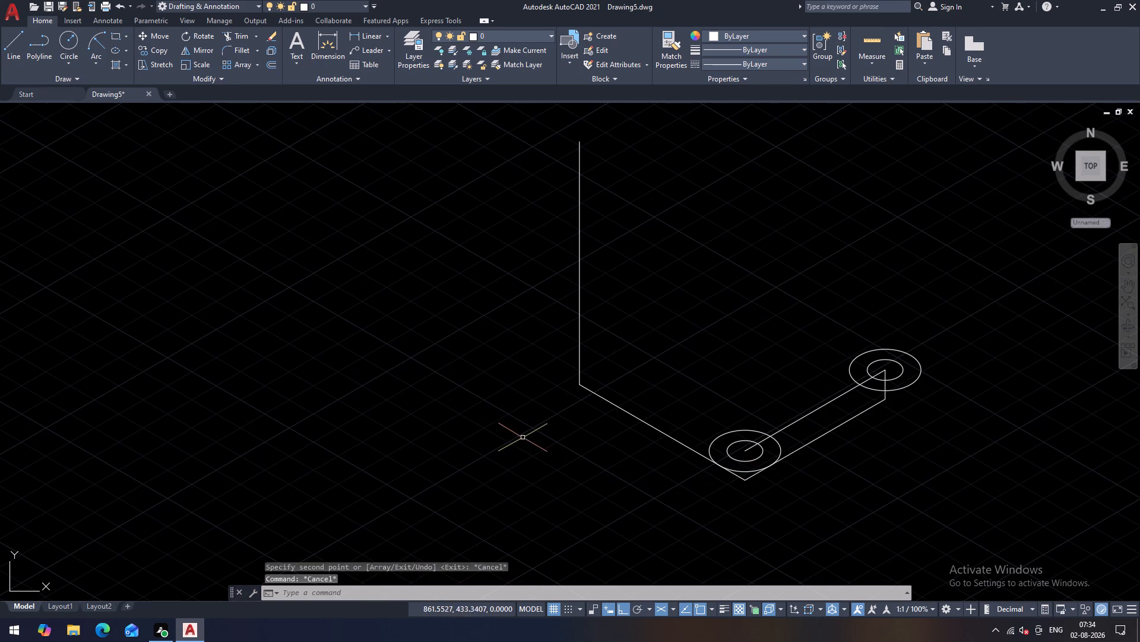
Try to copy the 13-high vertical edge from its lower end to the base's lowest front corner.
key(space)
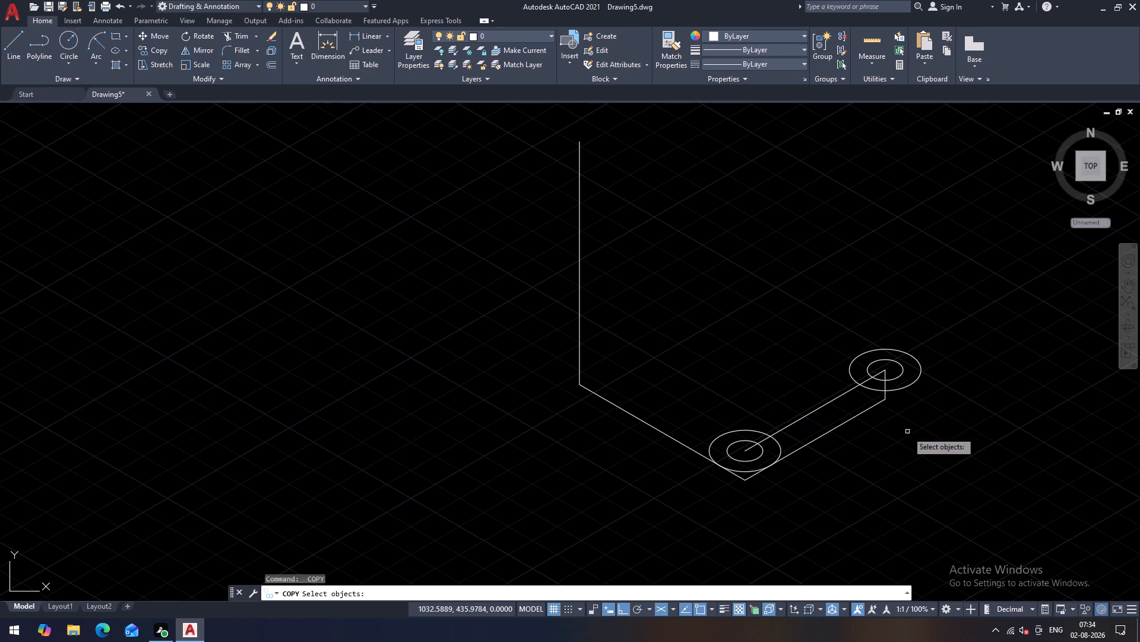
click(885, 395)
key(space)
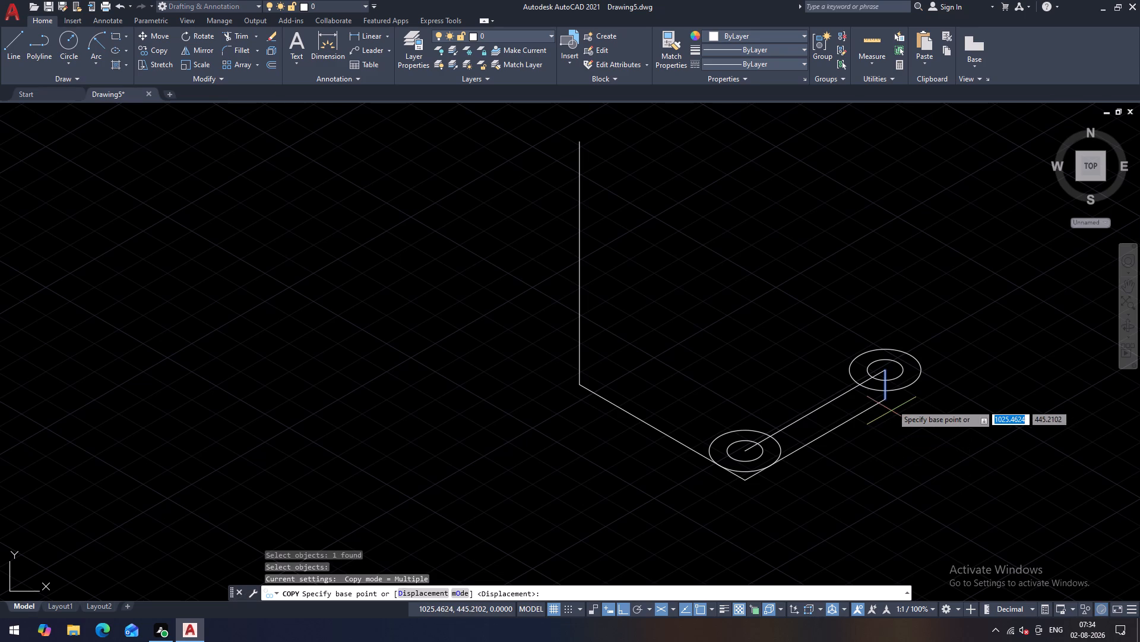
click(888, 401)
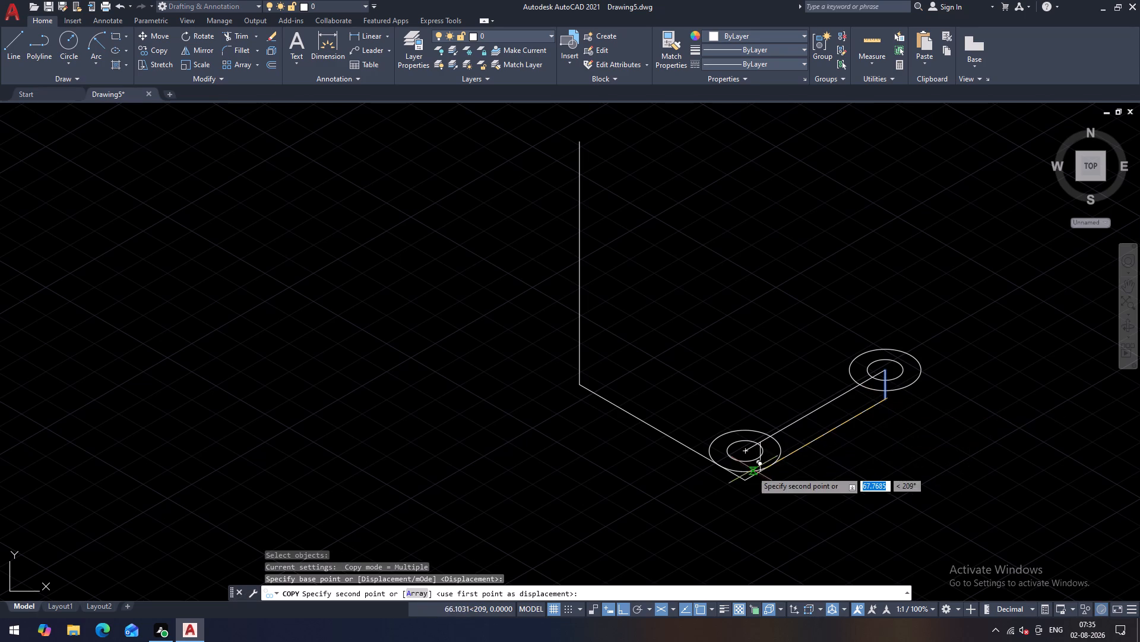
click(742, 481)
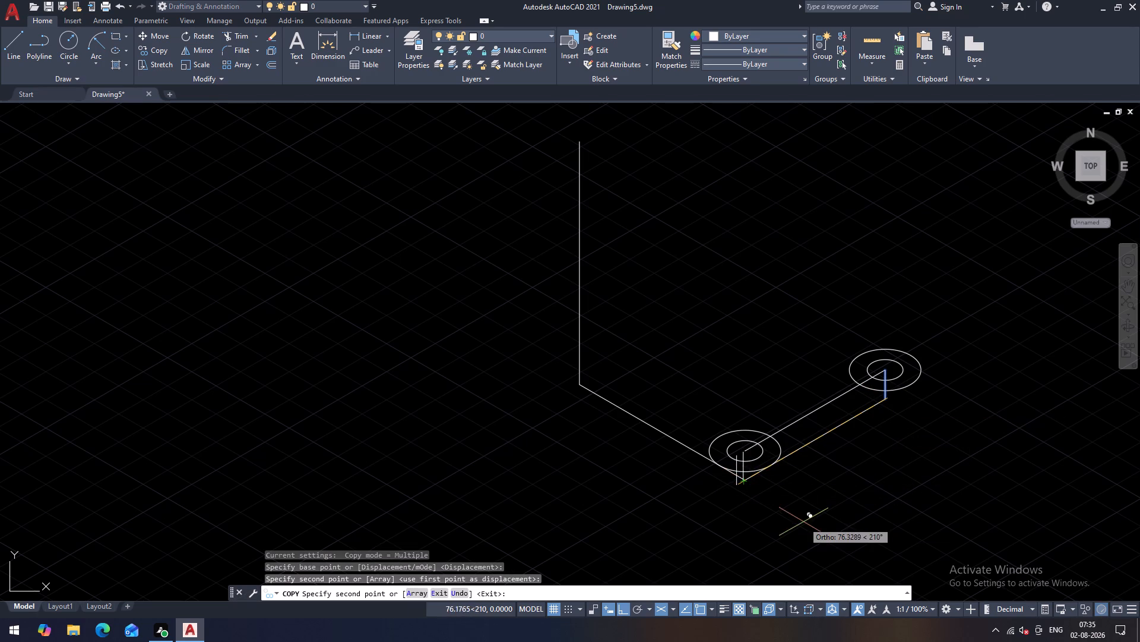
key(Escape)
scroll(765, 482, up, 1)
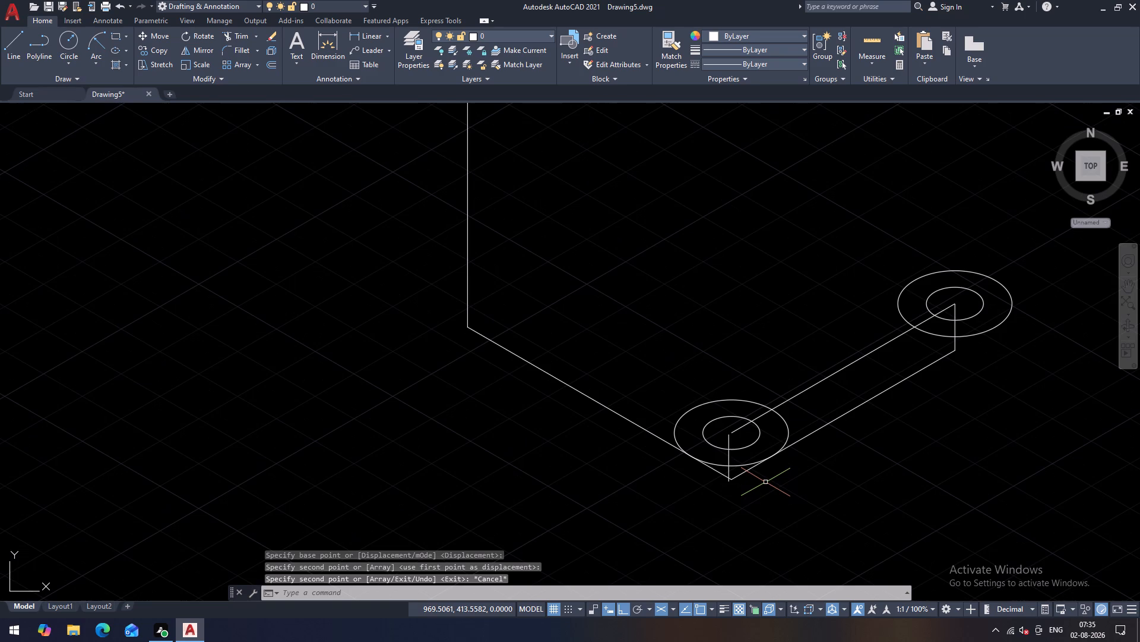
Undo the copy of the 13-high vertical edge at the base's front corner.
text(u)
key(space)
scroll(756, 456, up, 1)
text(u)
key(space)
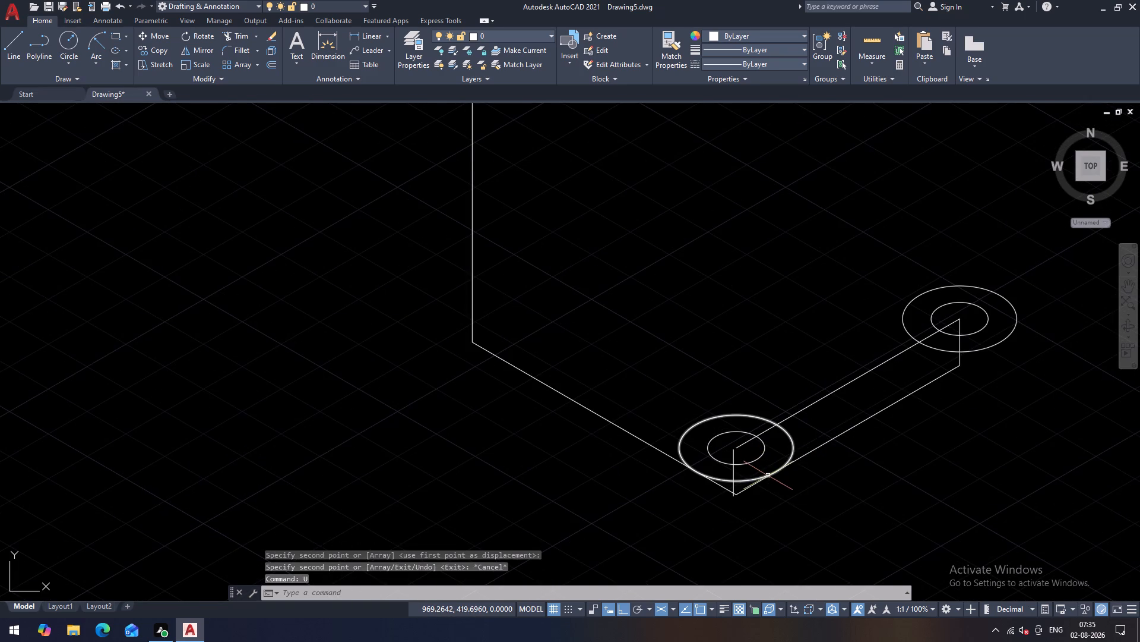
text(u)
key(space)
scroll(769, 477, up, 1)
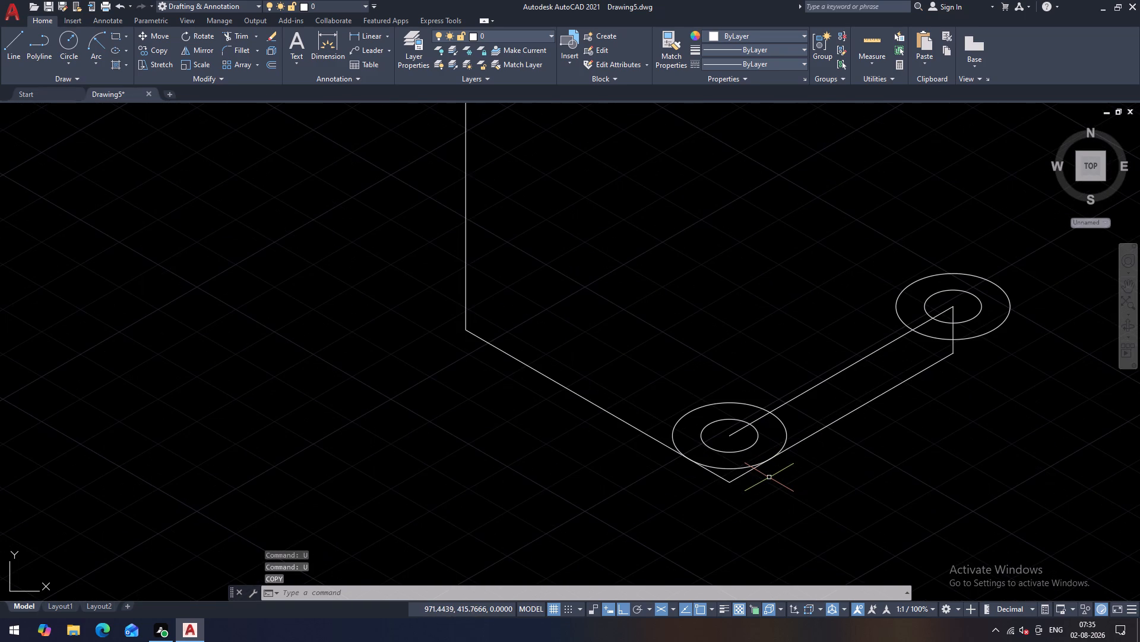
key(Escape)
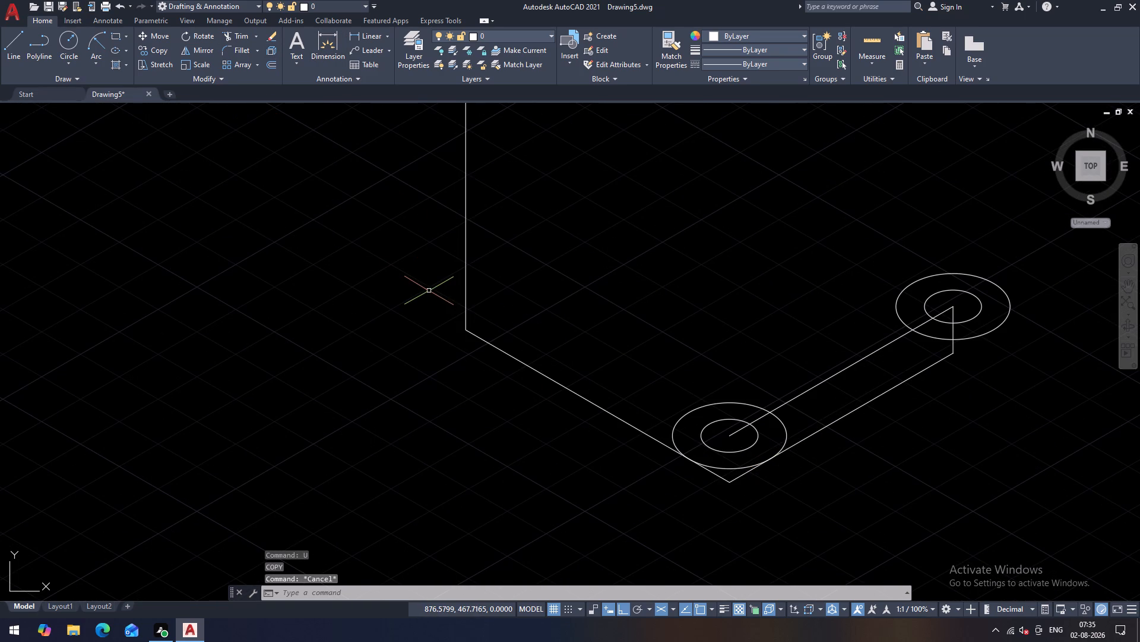
Draw a vertical line from the copied isocircles' centre down to the base's lowest front corner.
key(l)
key(space)
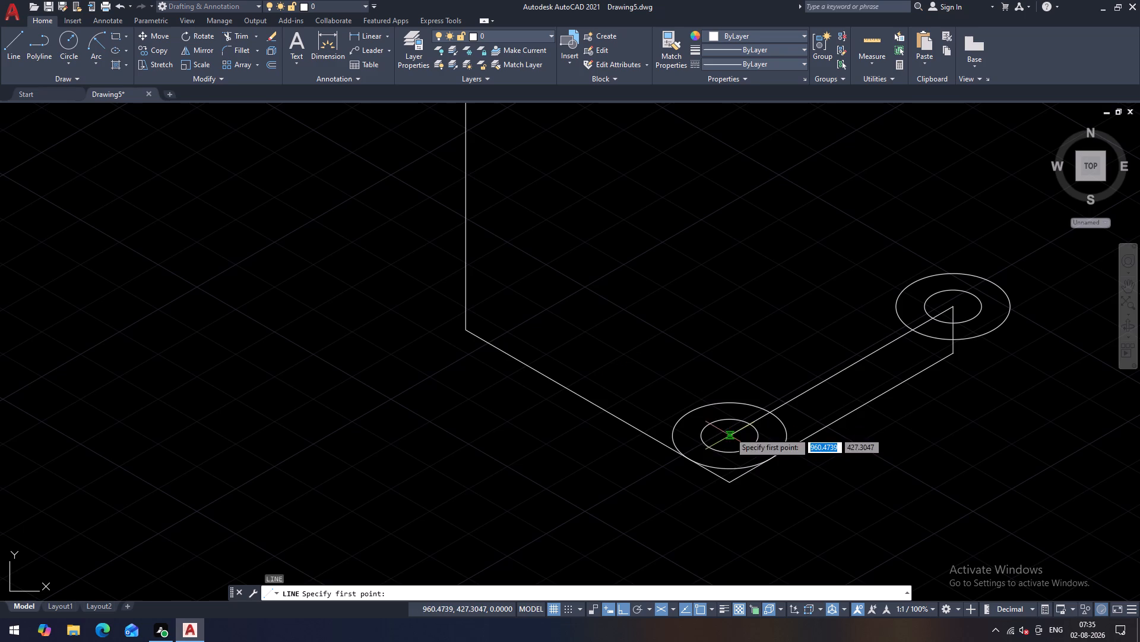
click(730, 432)
click(727, 482)
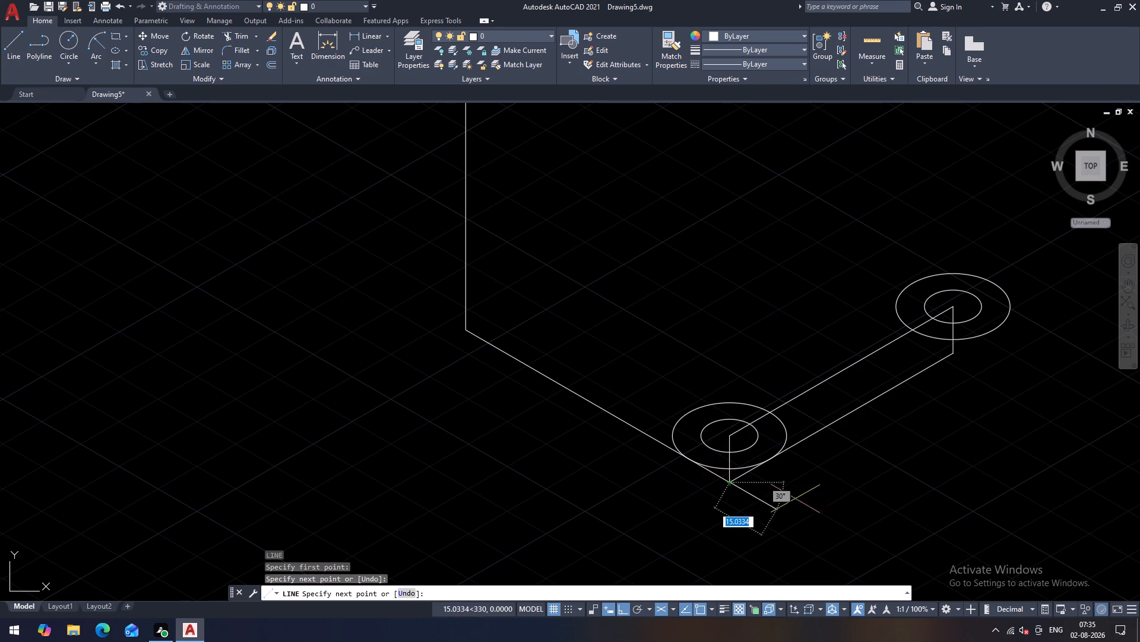
key(Escape)
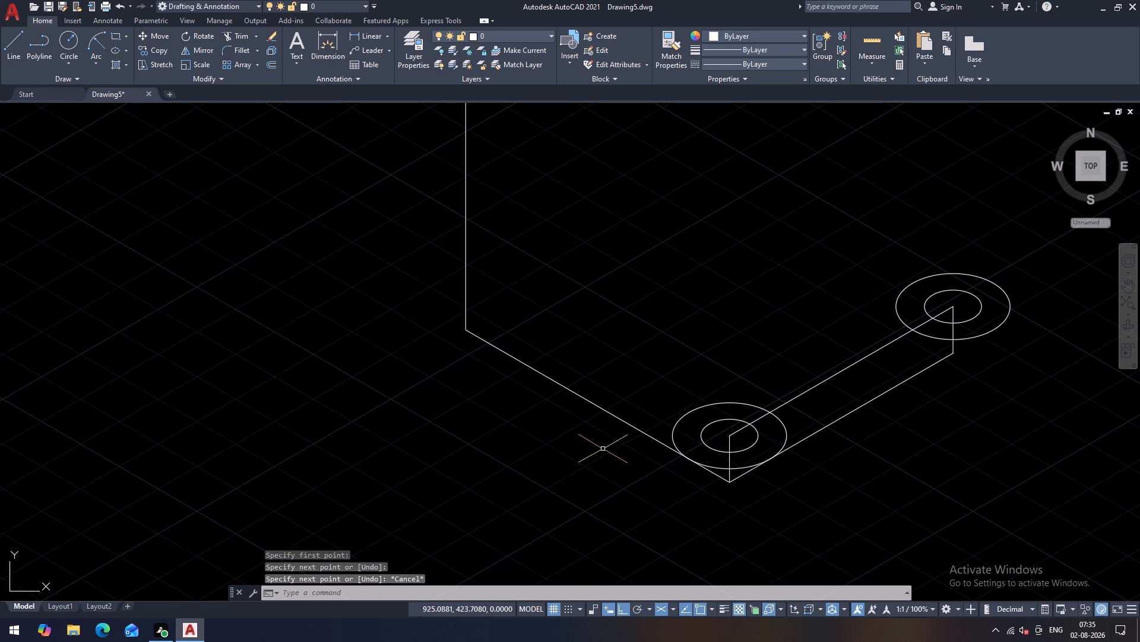
Draw a line at 150° from the front isocircles' centre, extending past the tall vertical edge.
key(space)
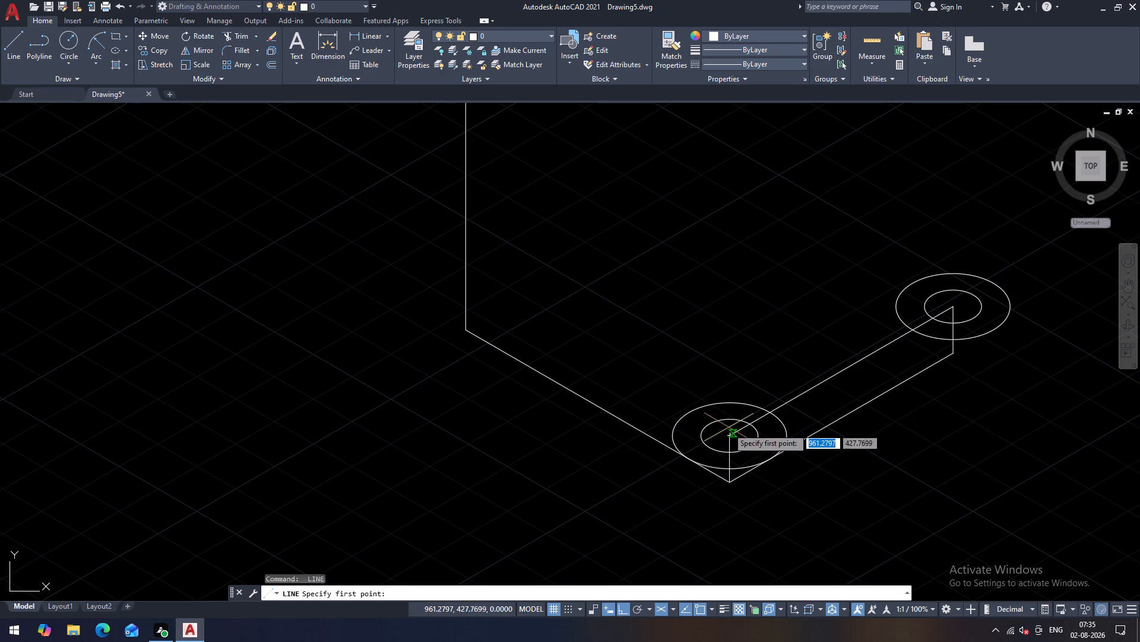
click(727, 432)
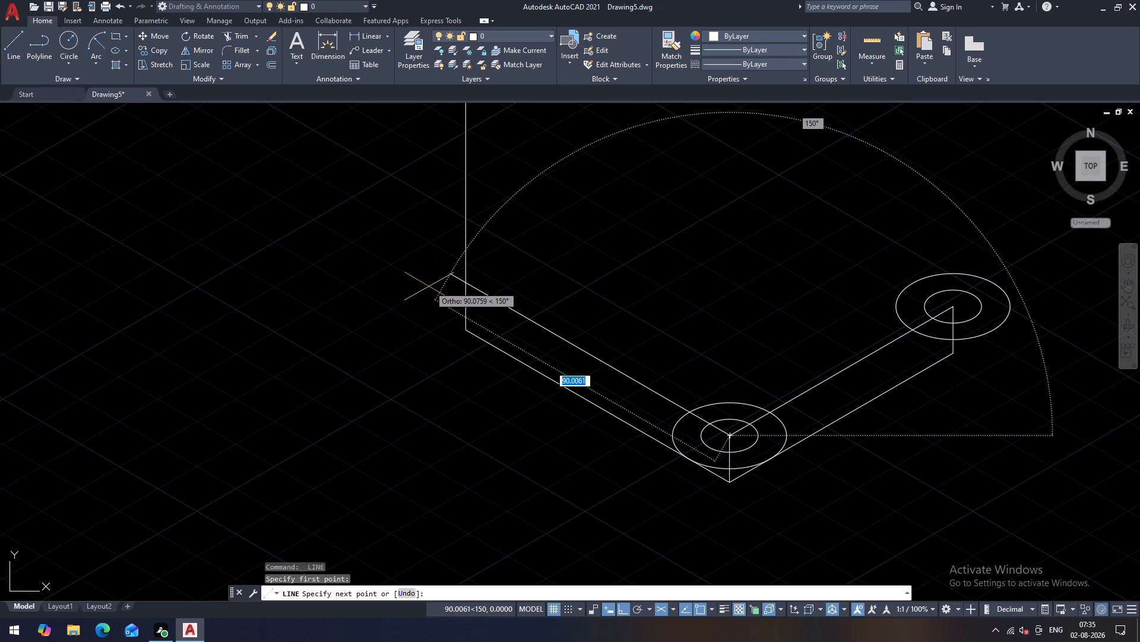
click(429, 270)
key(Escape)
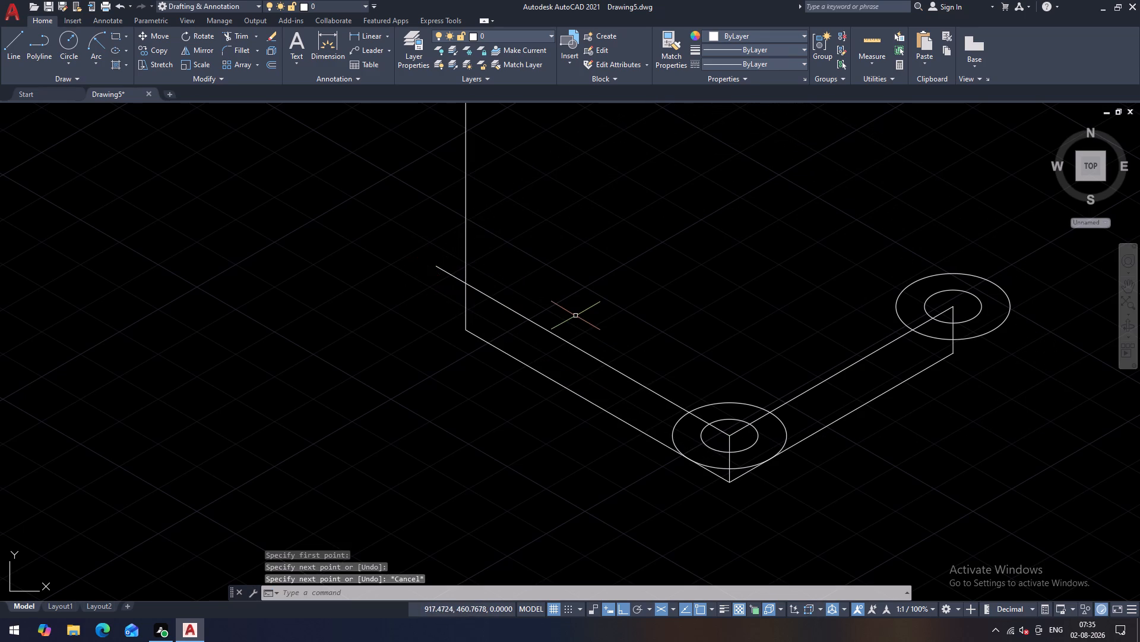
Trim the overhang of the 150° line beyond the tall vertical edge.
text(tr)
key(space)
key(space)
drag(435, 235, 434, 259)
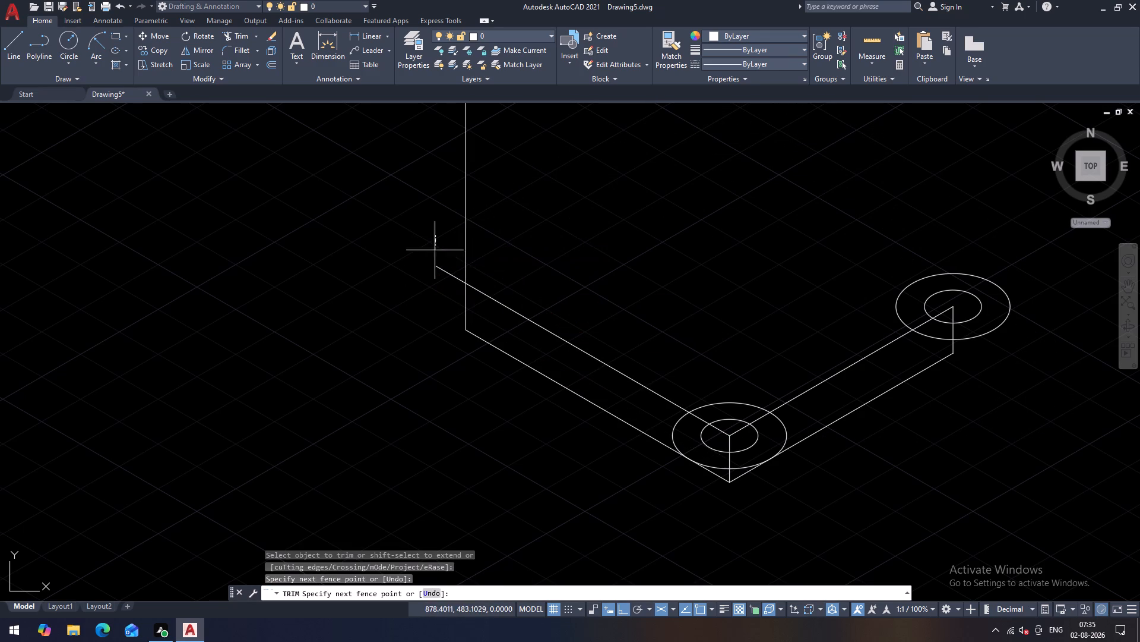
drag(434, 259, 447, 248)
scroll(445, 283, down, 1)
scroll(559, 441, down, 1)
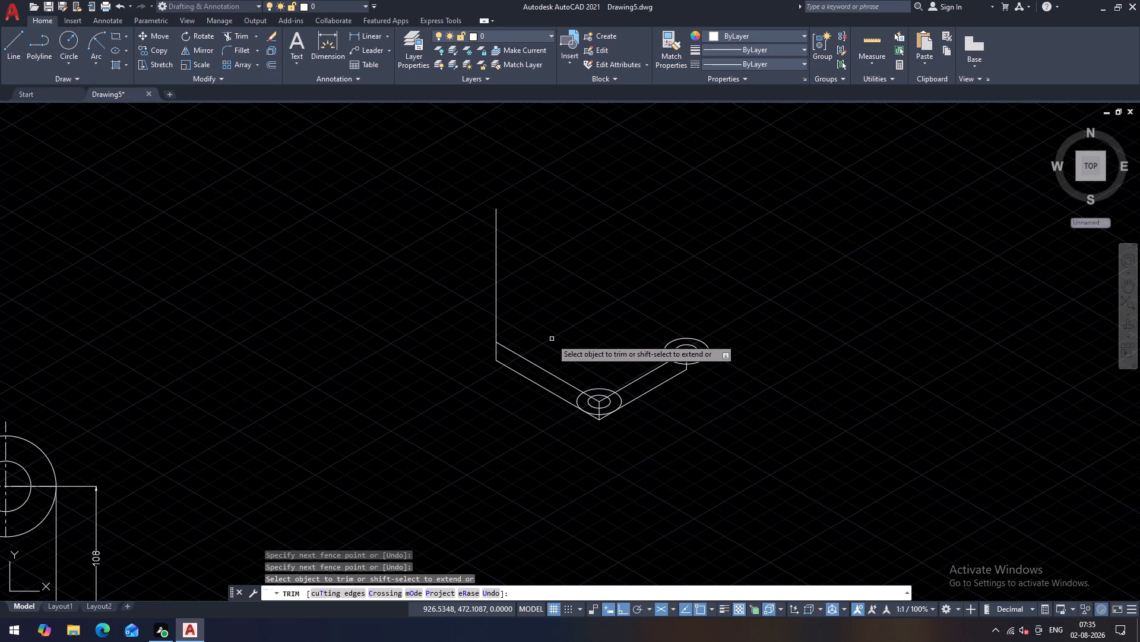
scroll(552, 339, up, 1)
key(Escape)
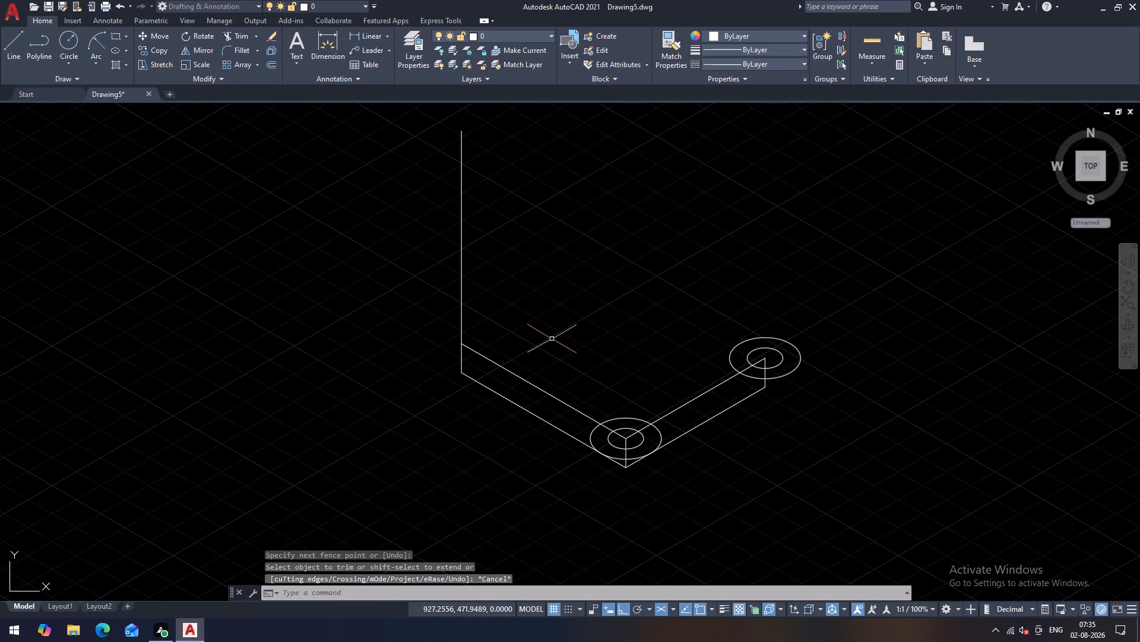
Copy the tall vertical edge from its lower end by 13 at 330° and by 72 at 30°.
text(co)
key(space)
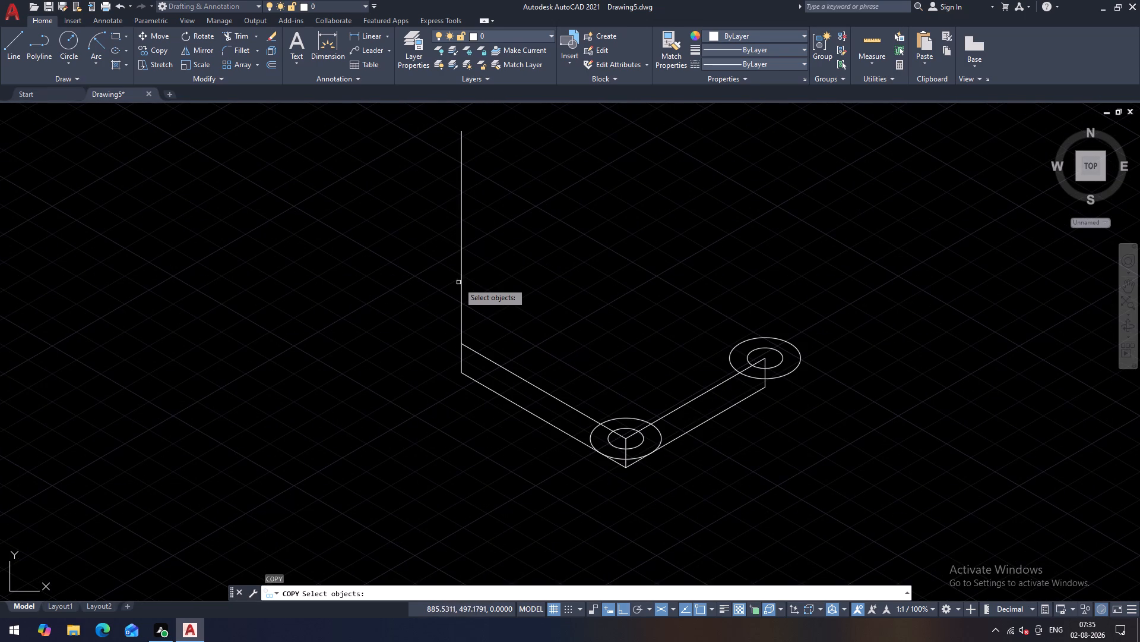
click(461, 283)
key(space)
click(463, 373)
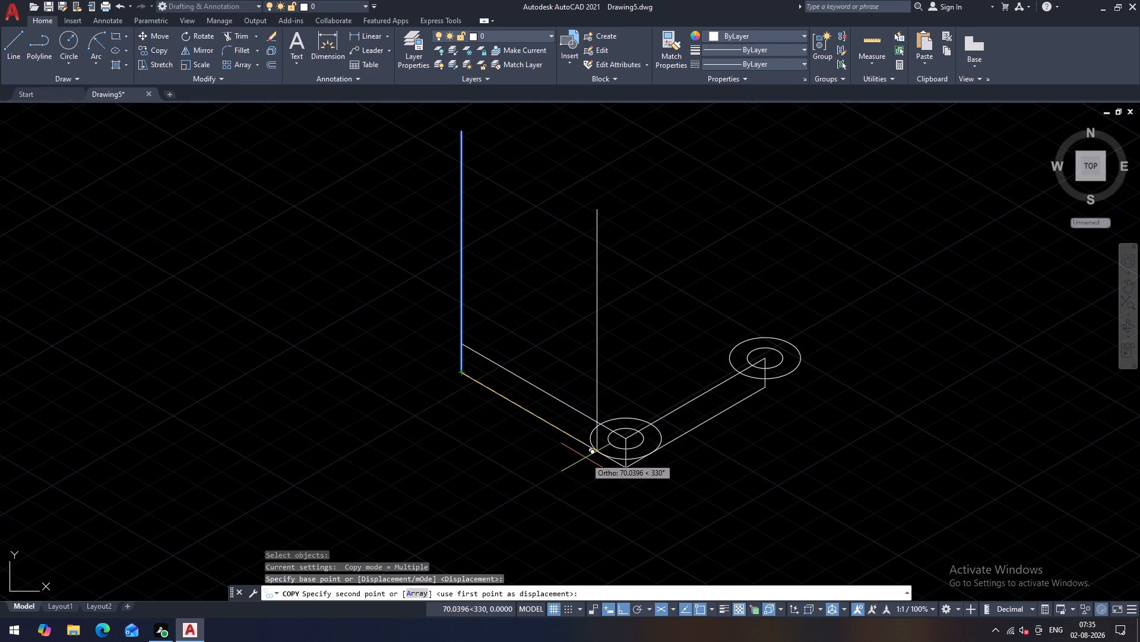
text(13)
key(Return)
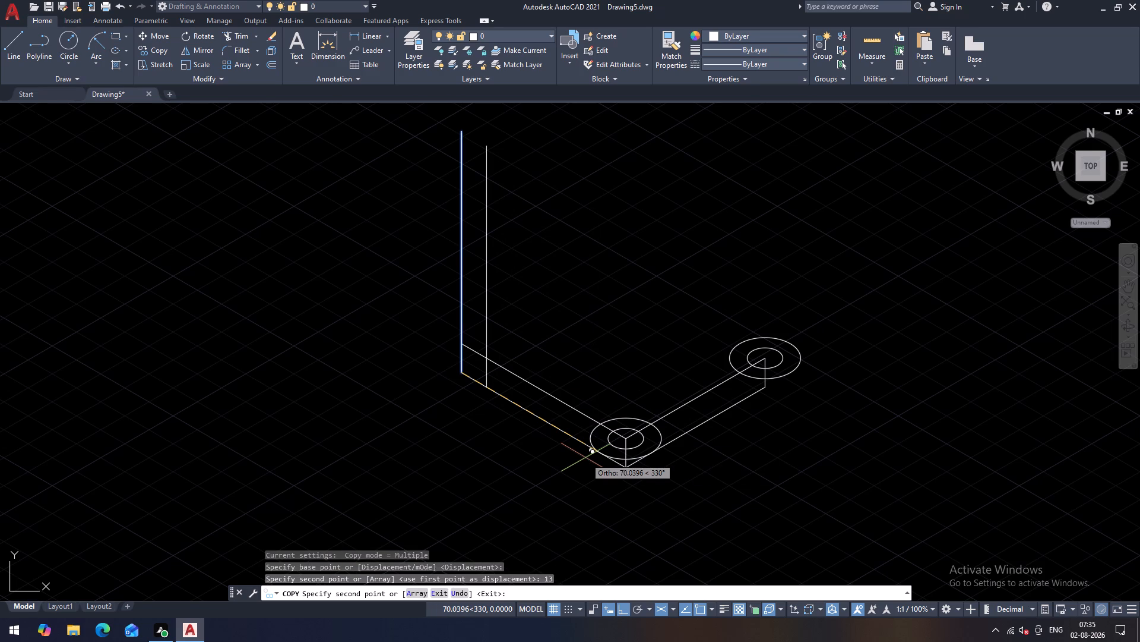
scroll(613, 435, down, 1)
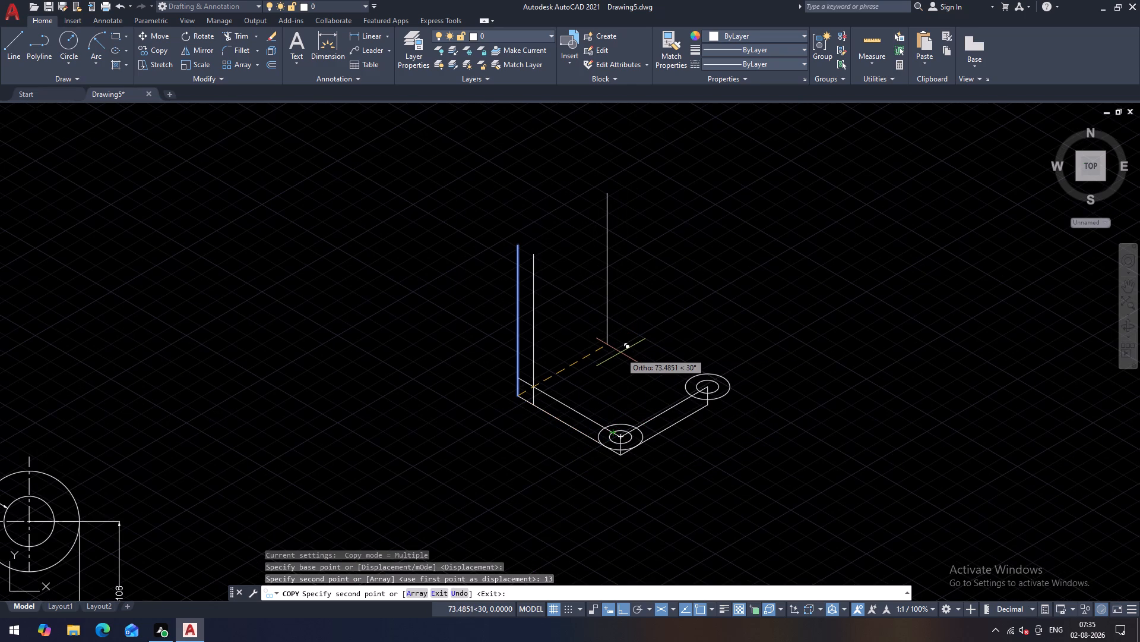
text(72)
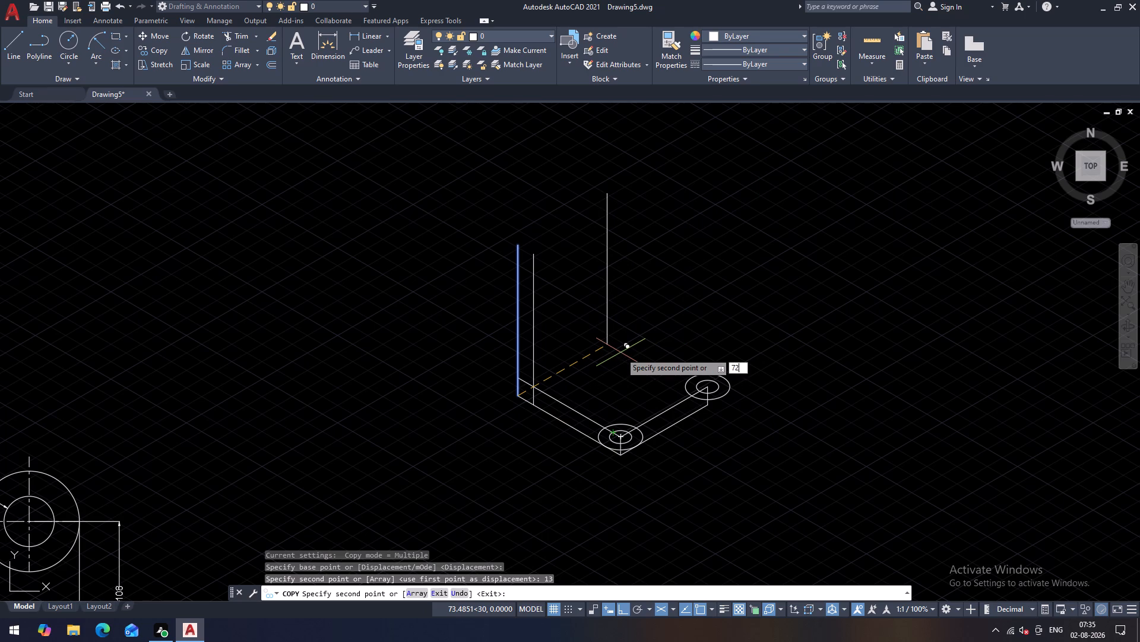
key(Return)
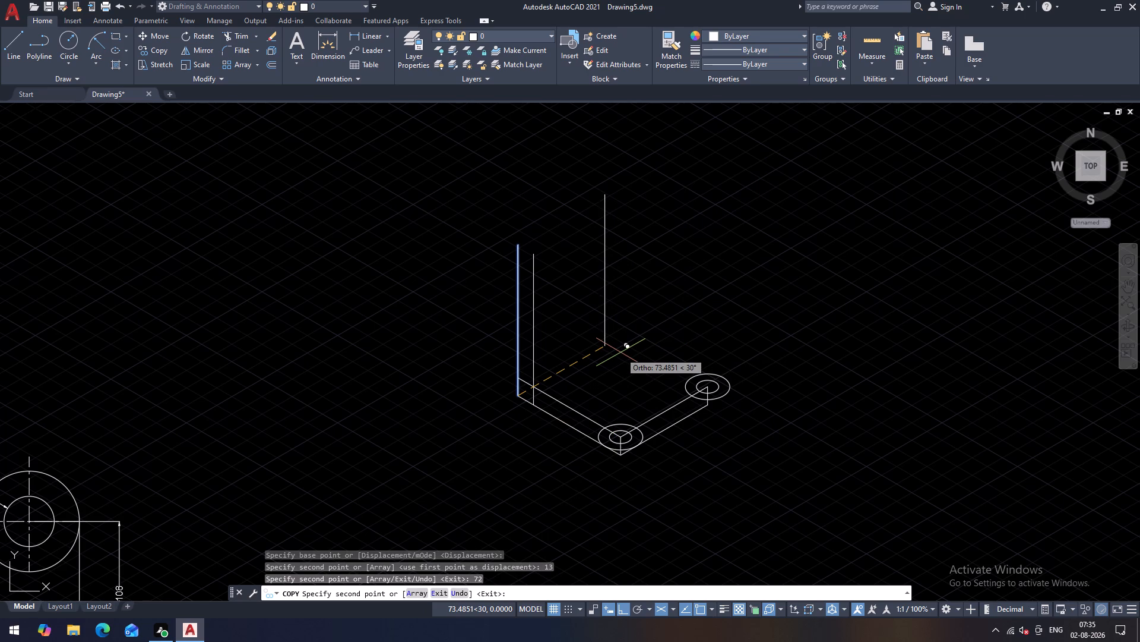
key(Escape)
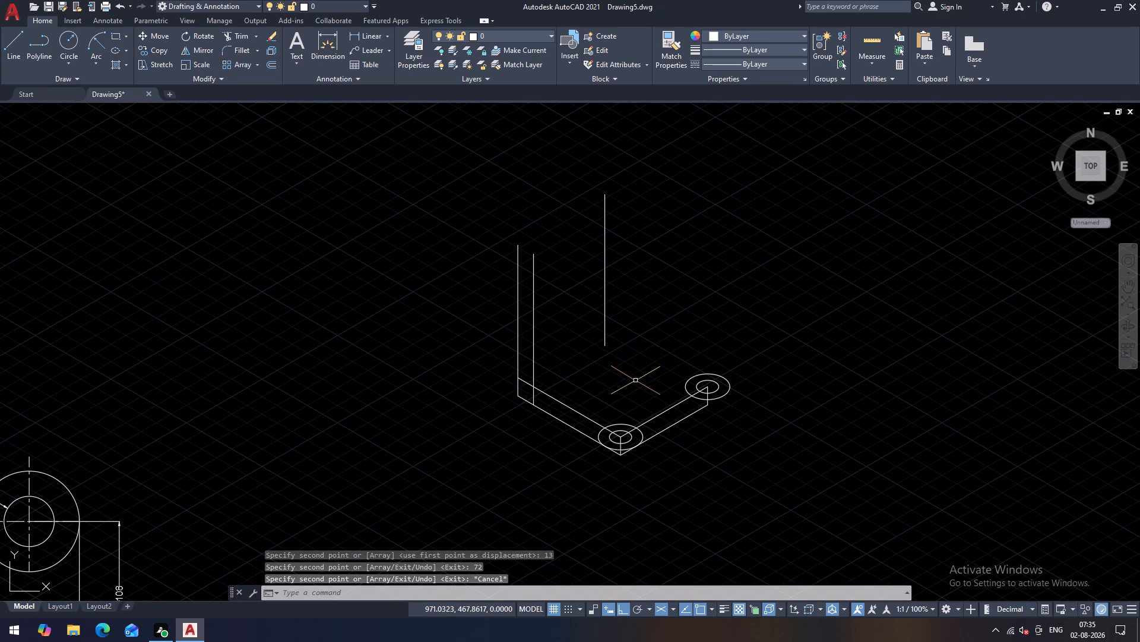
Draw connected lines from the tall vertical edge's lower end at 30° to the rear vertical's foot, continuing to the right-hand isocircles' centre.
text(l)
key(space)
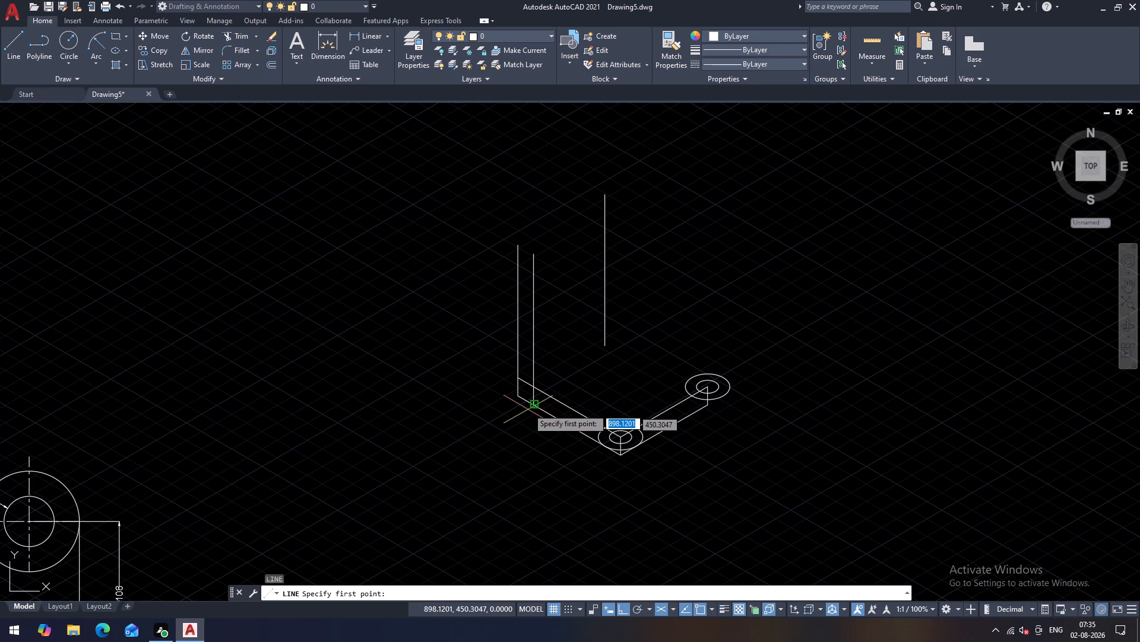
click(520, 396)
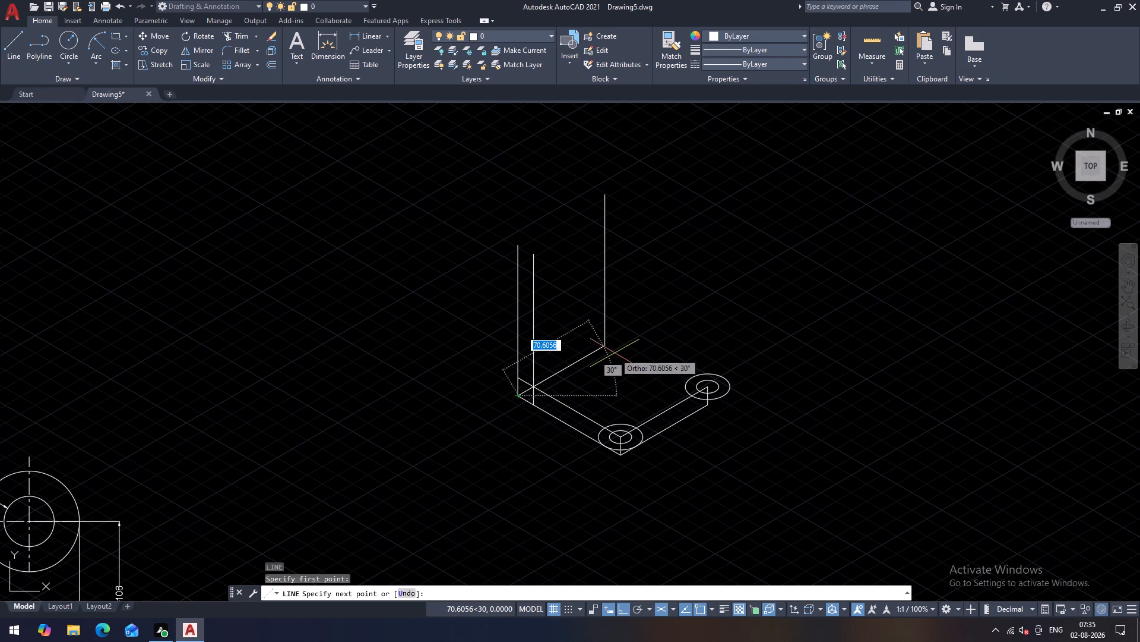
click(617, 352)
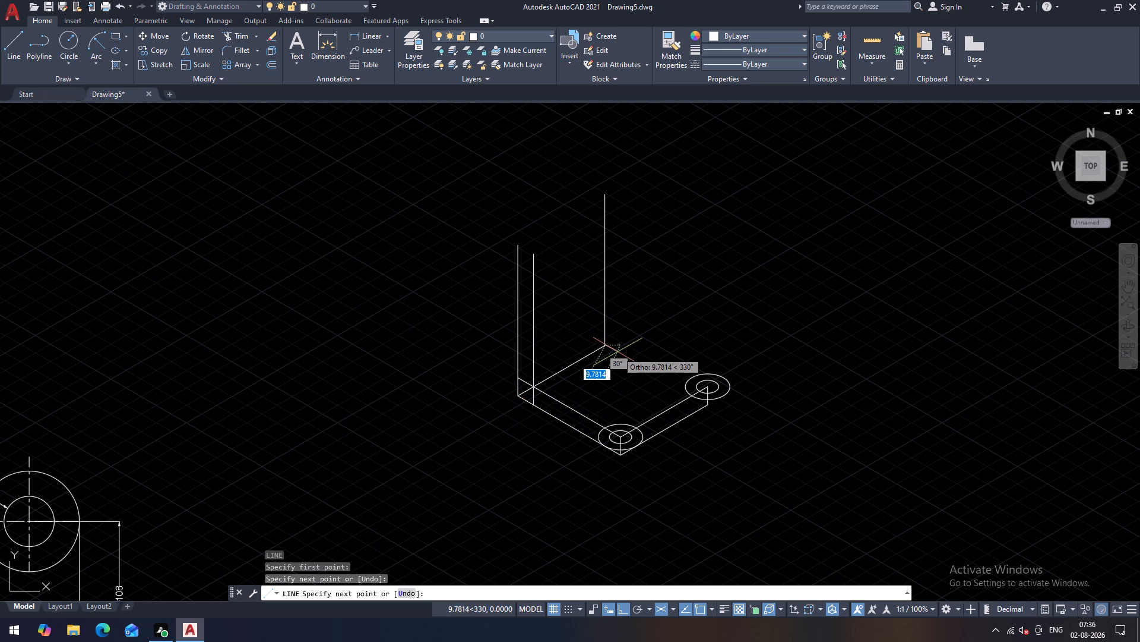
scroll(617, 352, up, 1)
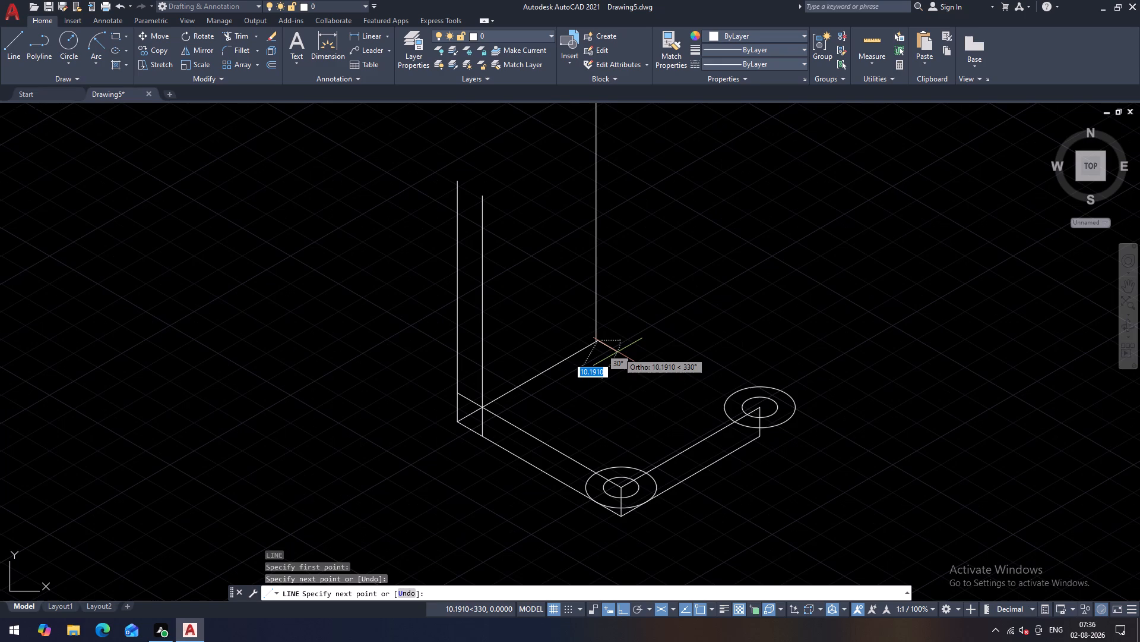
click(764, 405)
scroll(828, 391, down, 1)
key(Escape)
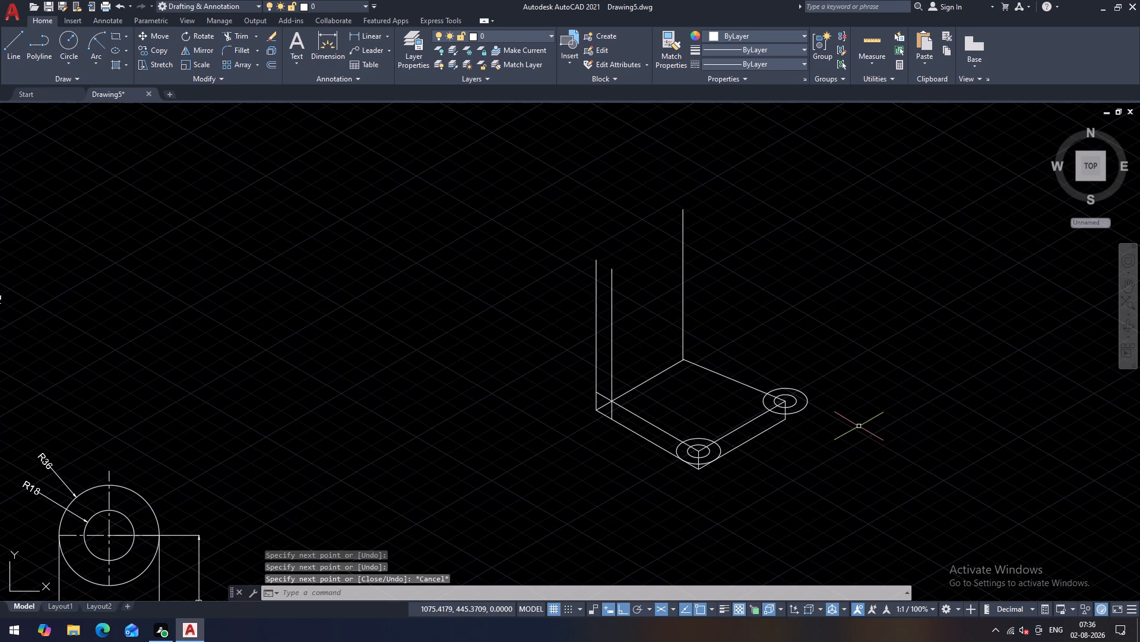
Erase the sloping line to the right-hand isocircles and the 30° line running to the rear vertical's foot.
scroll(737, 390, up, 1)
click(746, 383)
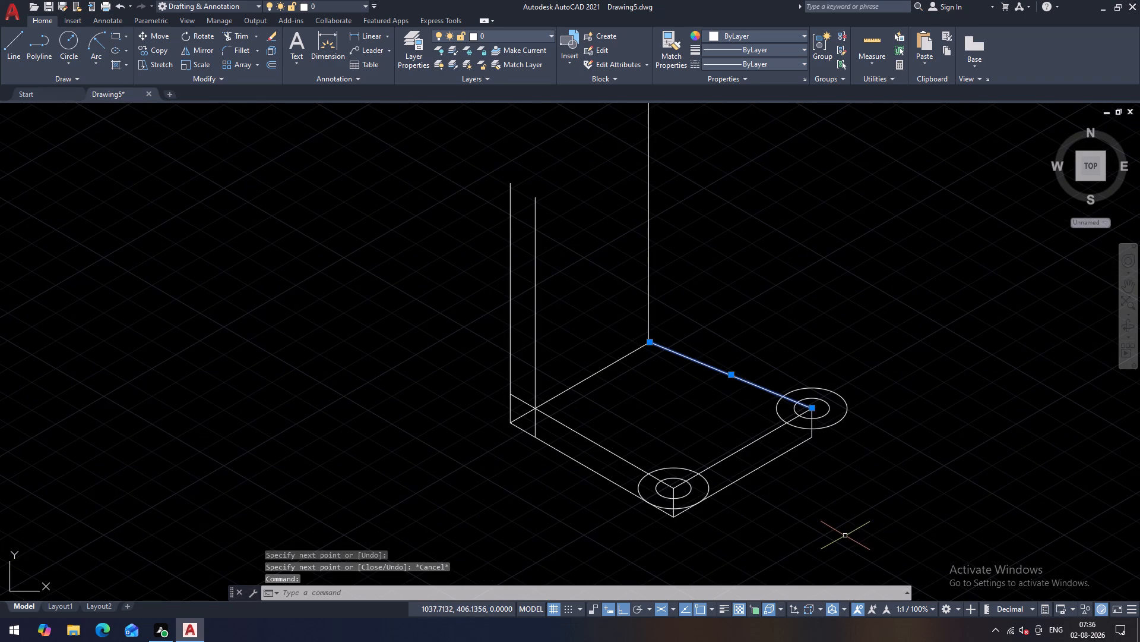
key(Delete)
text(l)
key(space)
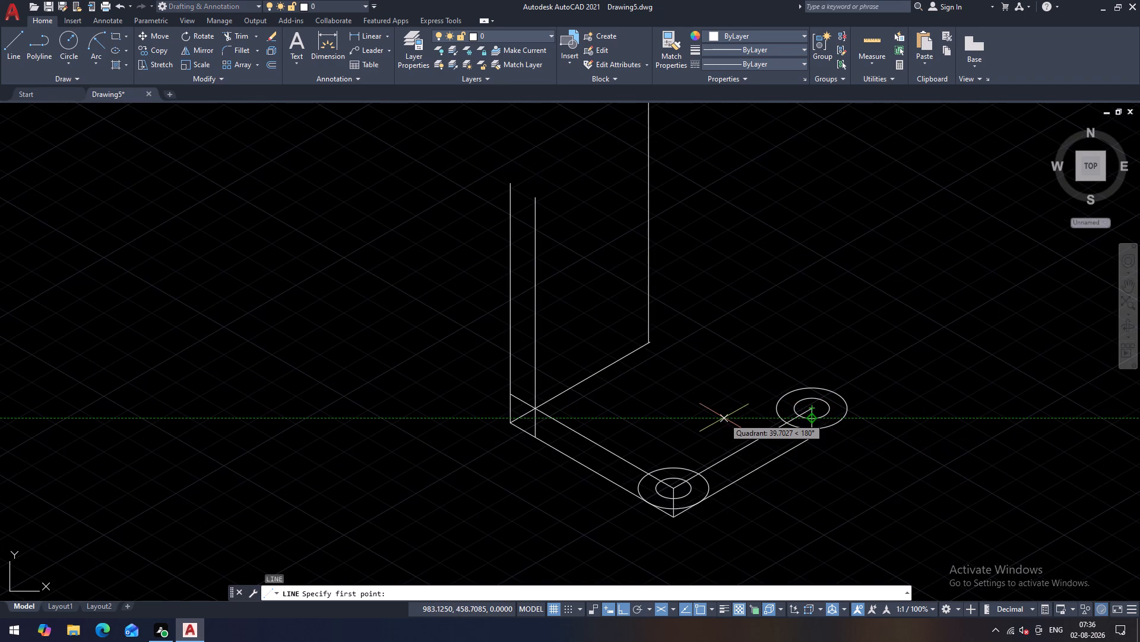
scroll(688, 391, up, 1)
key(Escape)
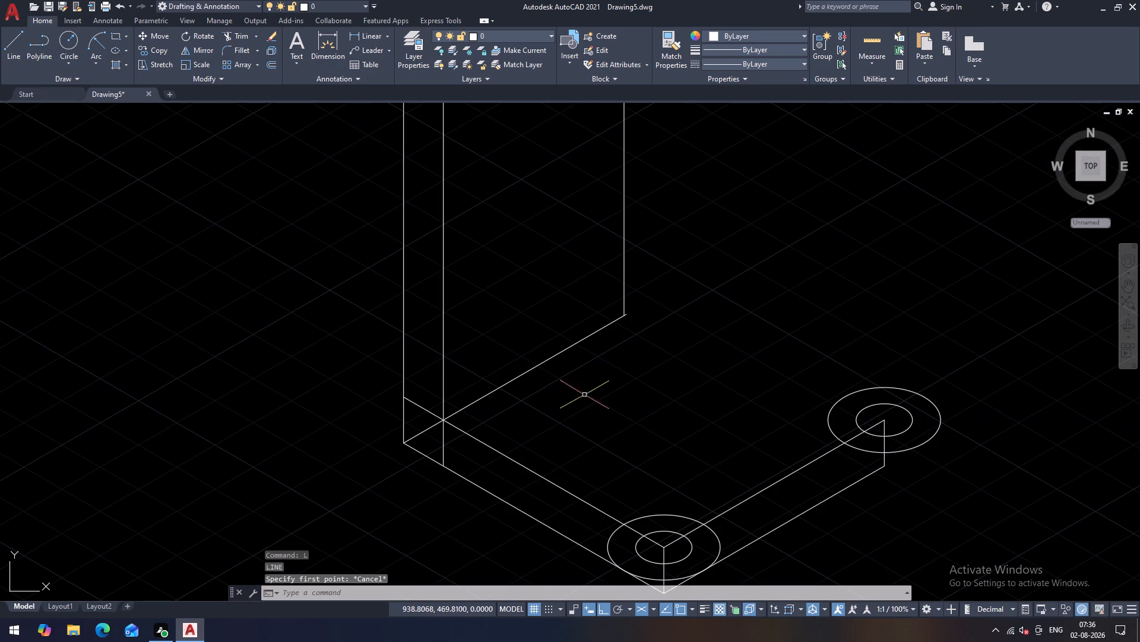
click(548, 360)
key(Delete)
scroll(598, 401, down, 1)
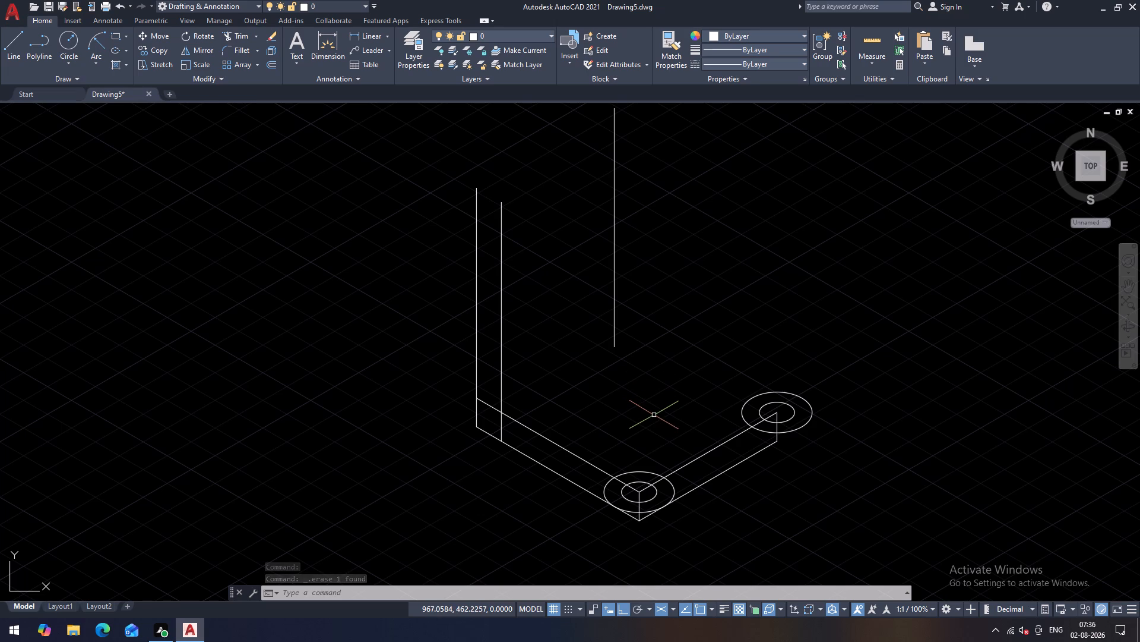
Copy the base's upper 150° edge from the front isocircles' centre to the right-hand isocircles' centre, 72 at 30°.
text(co)
key(space)
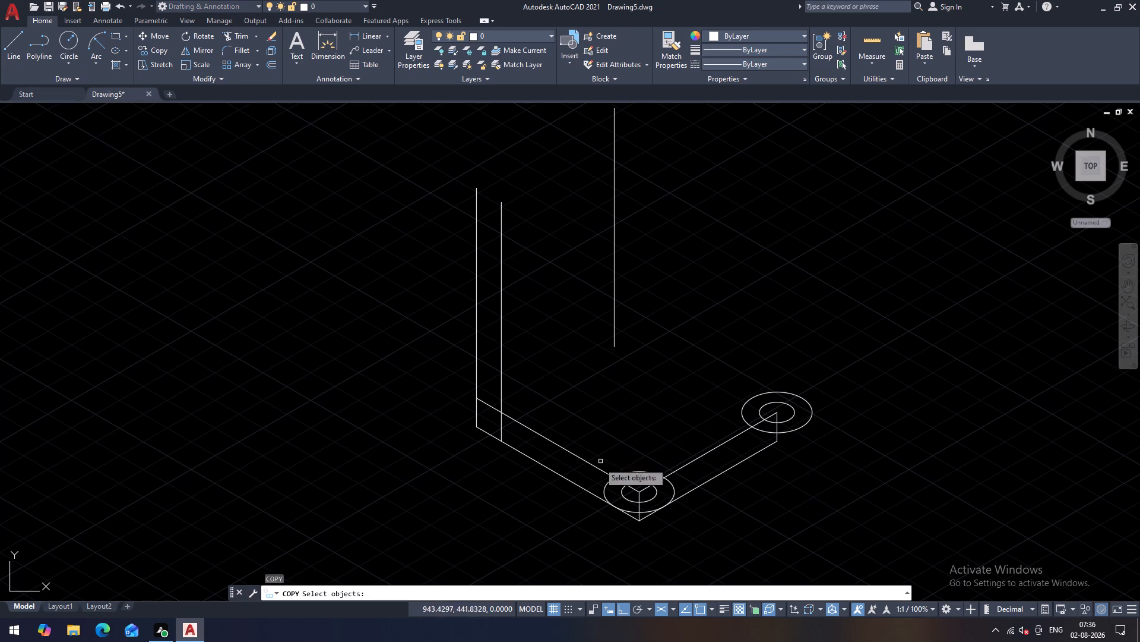
click(598, 466)
key(space)
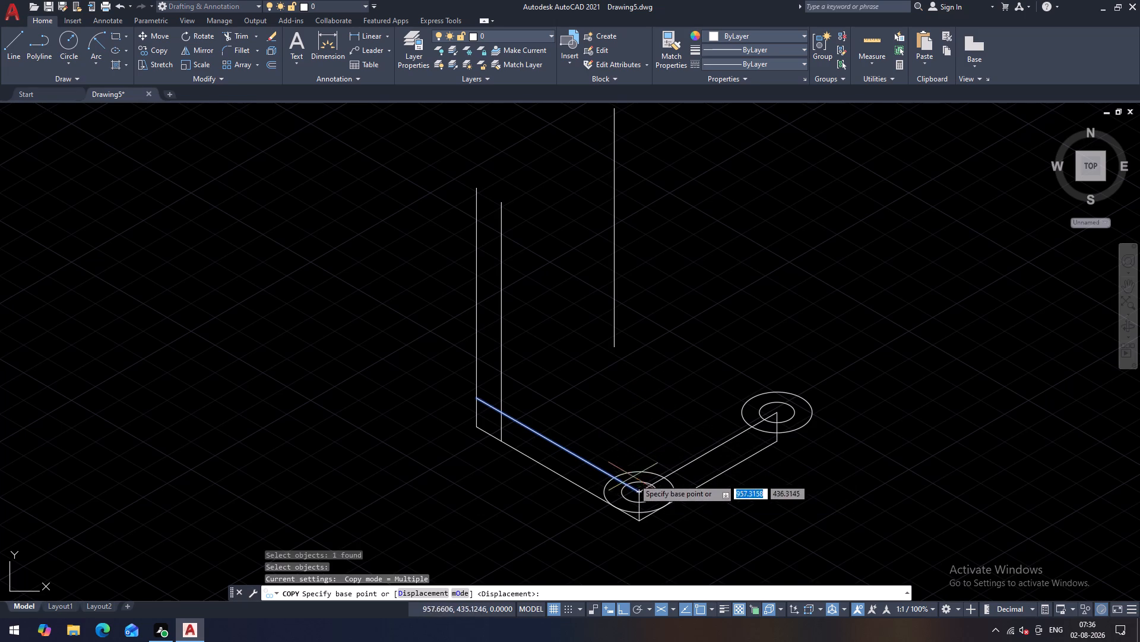
click(638, 493)
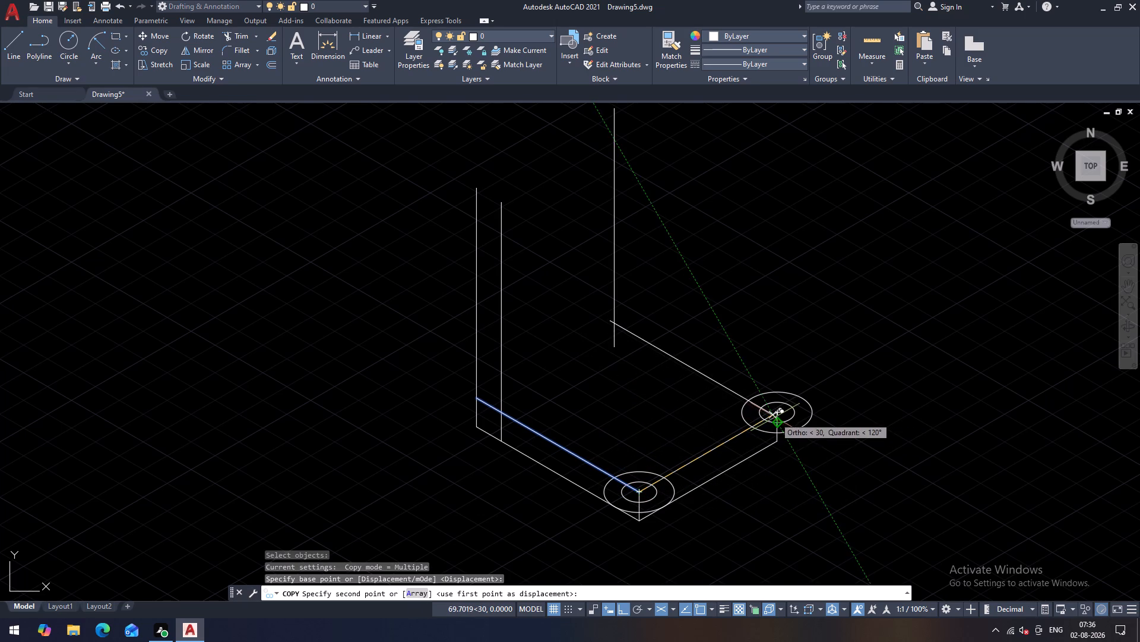
scroll(776, 416, up, 2)
click(774, 411)
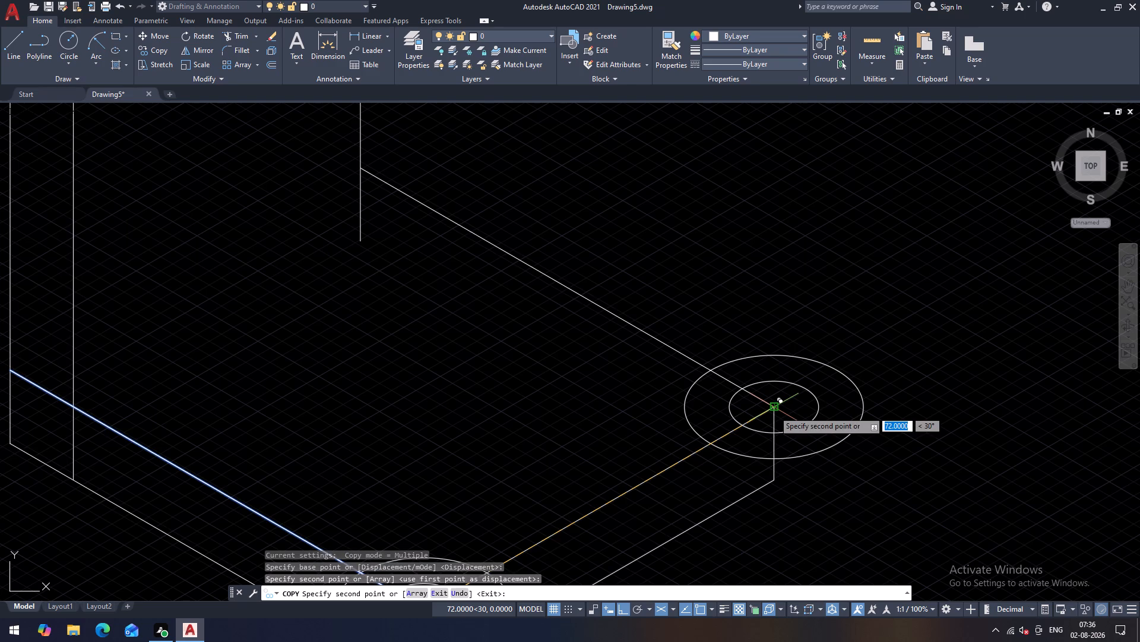
scroll(774, 411, down, 2)
key(Escape)
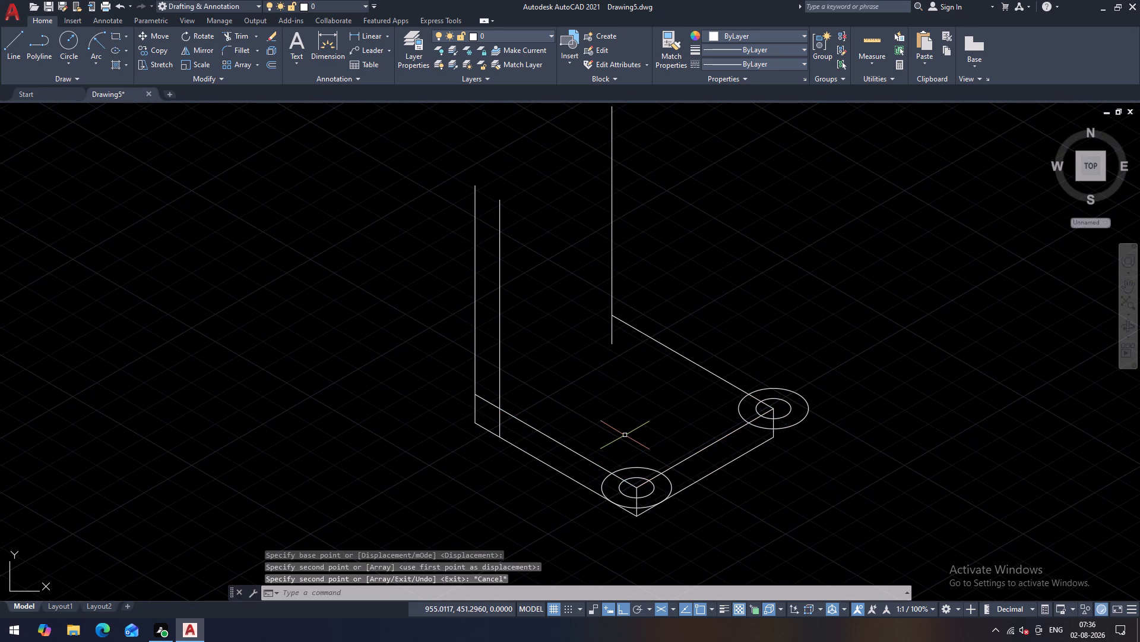
Begin another line for the bracket's isometric view.
text(l)
key(space)
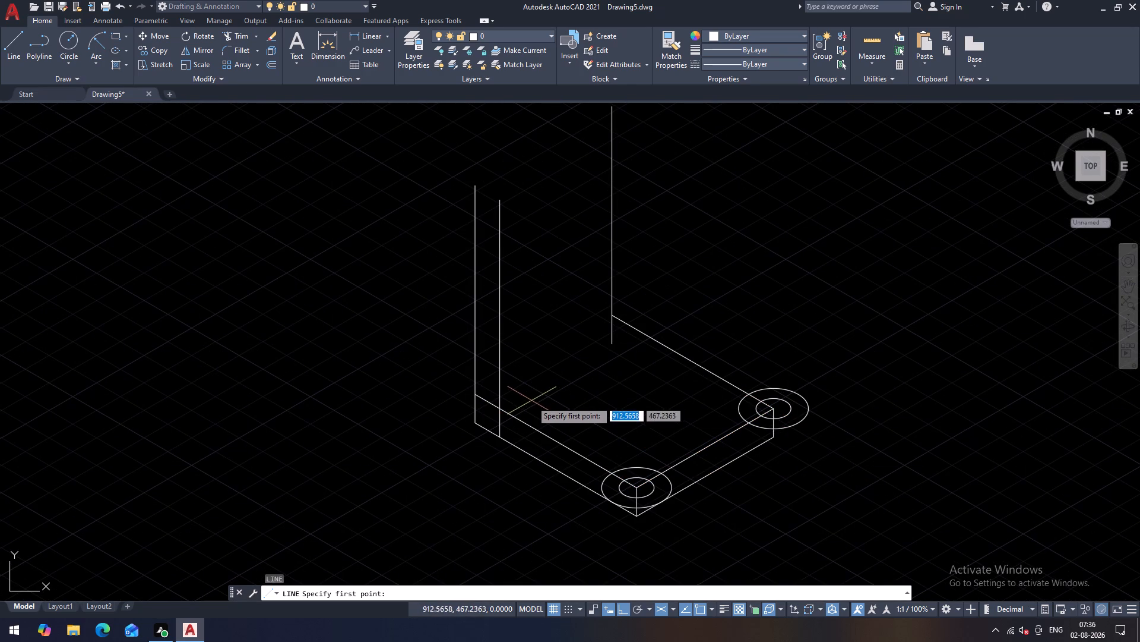
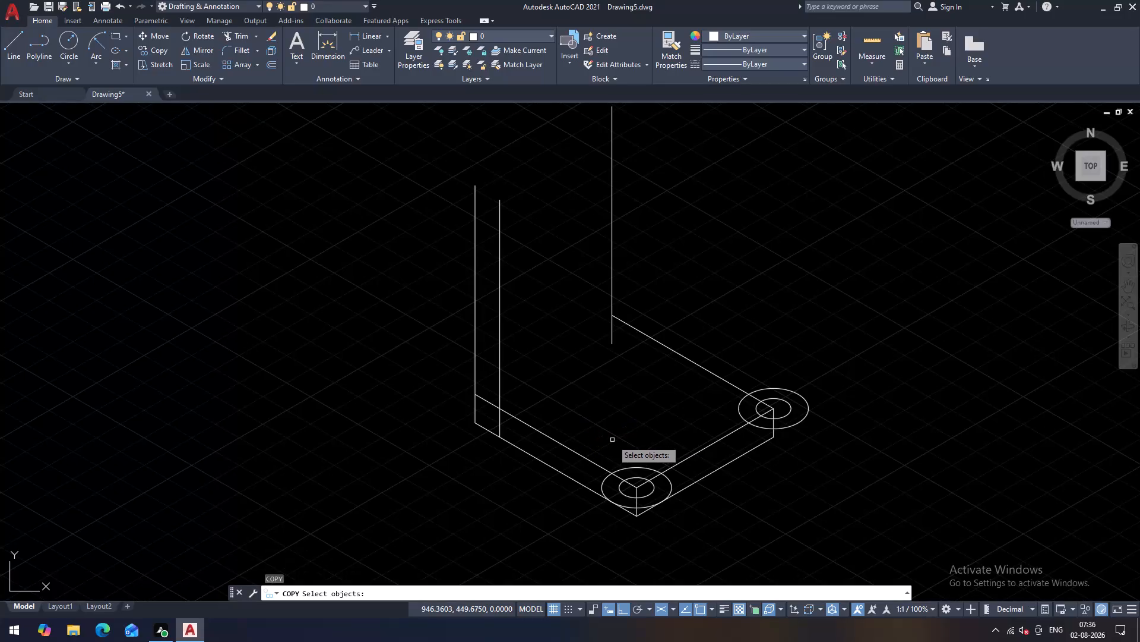
Copy the base's upper edge joining the two circle centres 72 units back, to the foot of the inner left upright.
click(674, 464)
key(space)
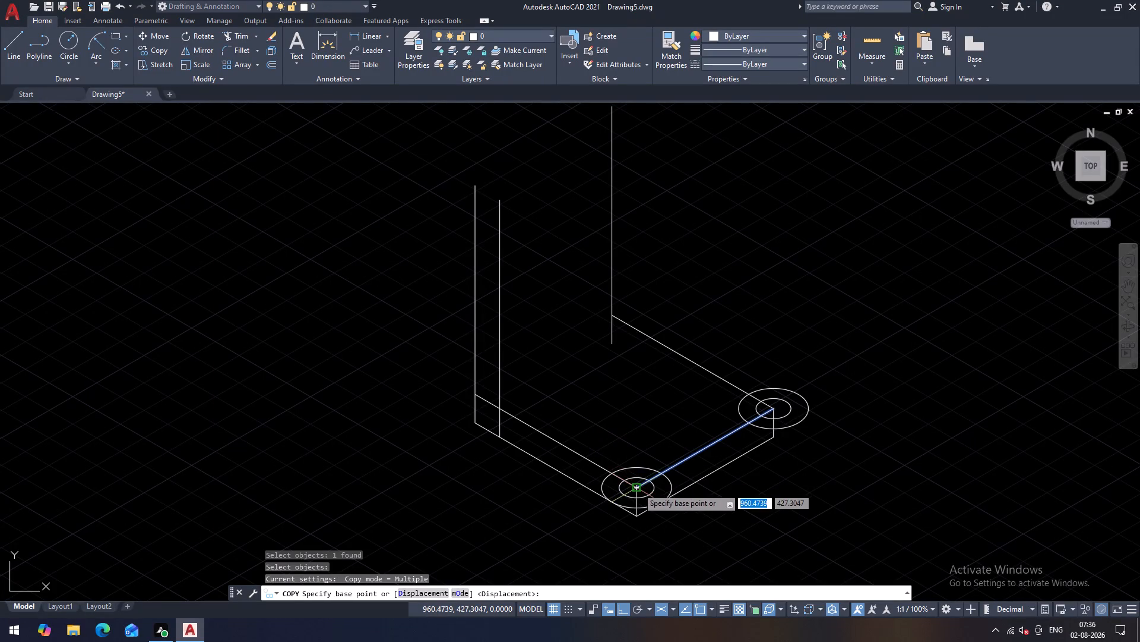
click(638, 488)
scroll(550, 430, up, 2)
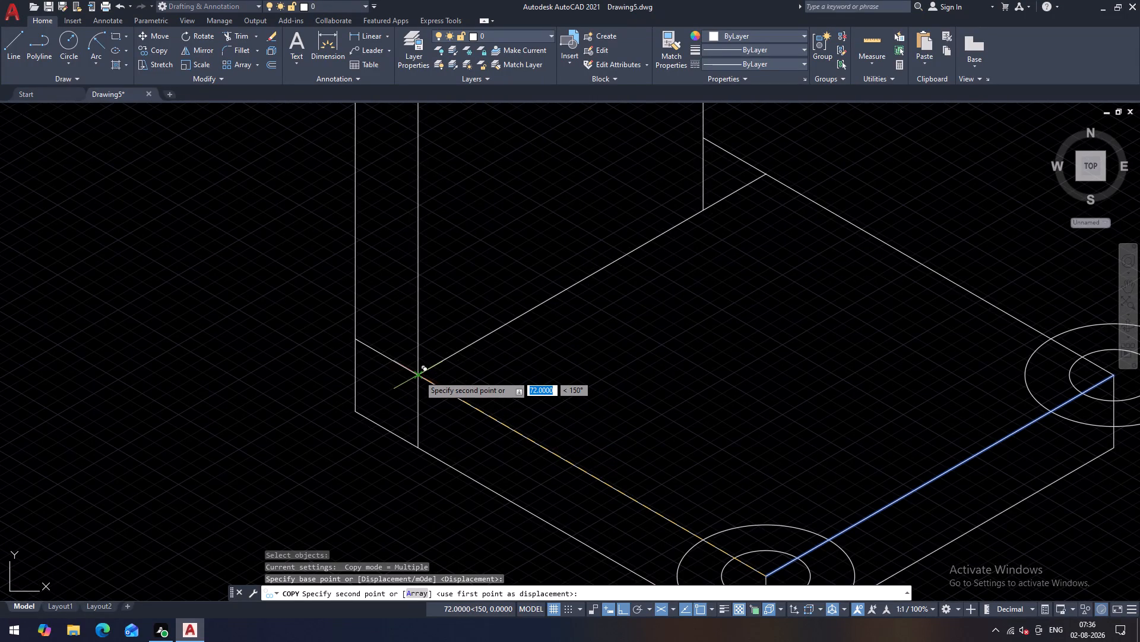
click(417, 375)
scroll(497, 387, down, 1)
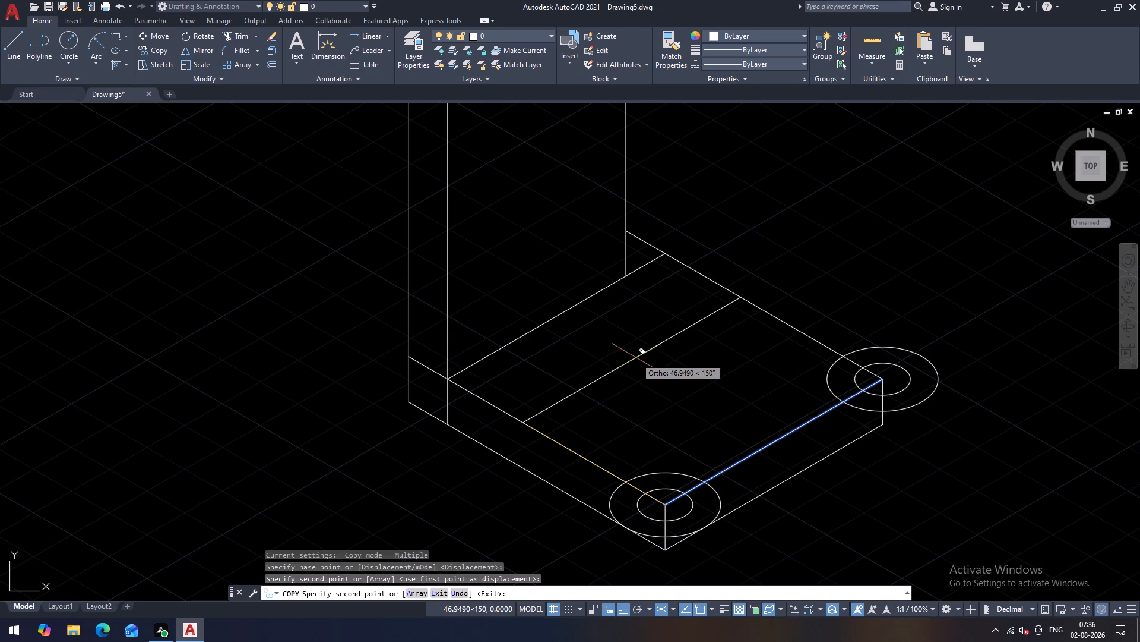
key(Escape)
Copy the base's lower front-right edge from its near corner to the lower end of the outer left upright.
key(space)
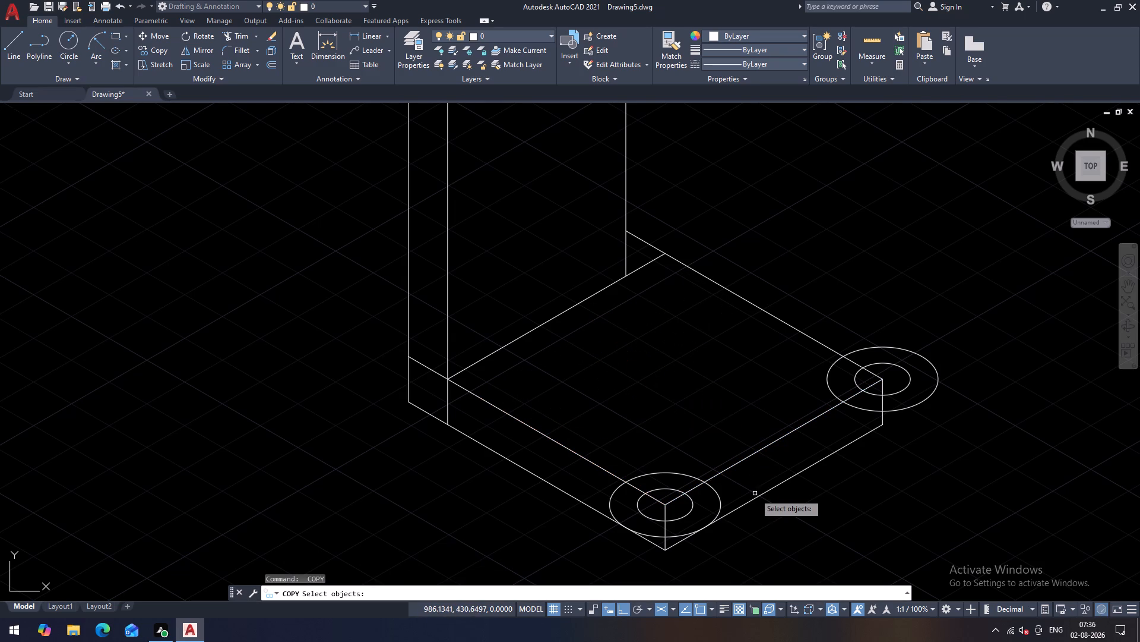
click(753, 499)
key(space)
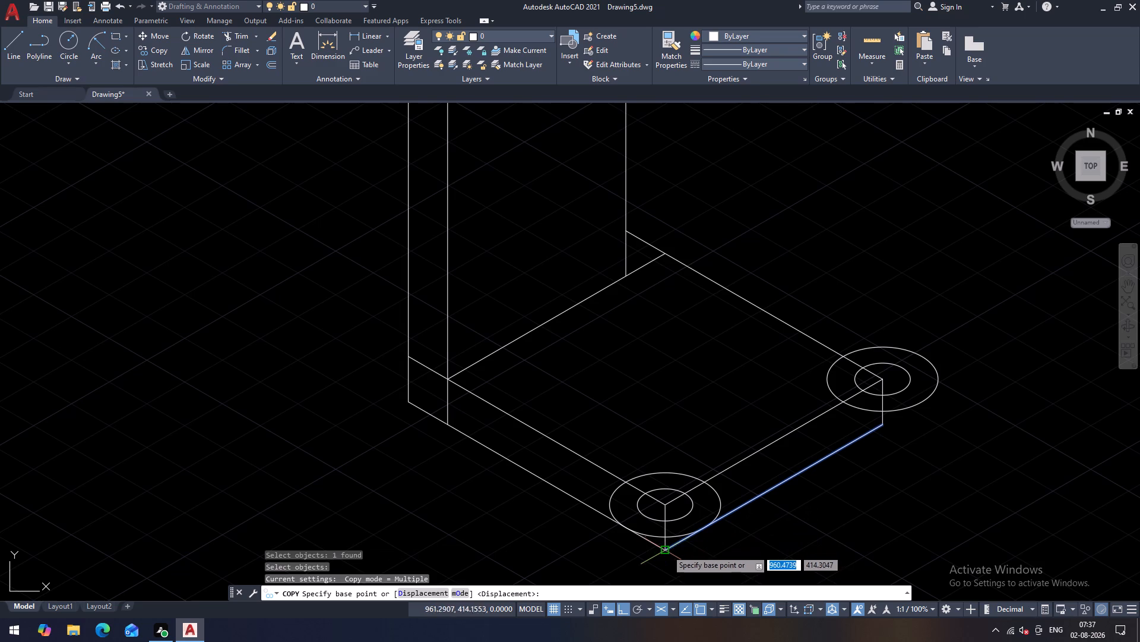
click(666, 550)
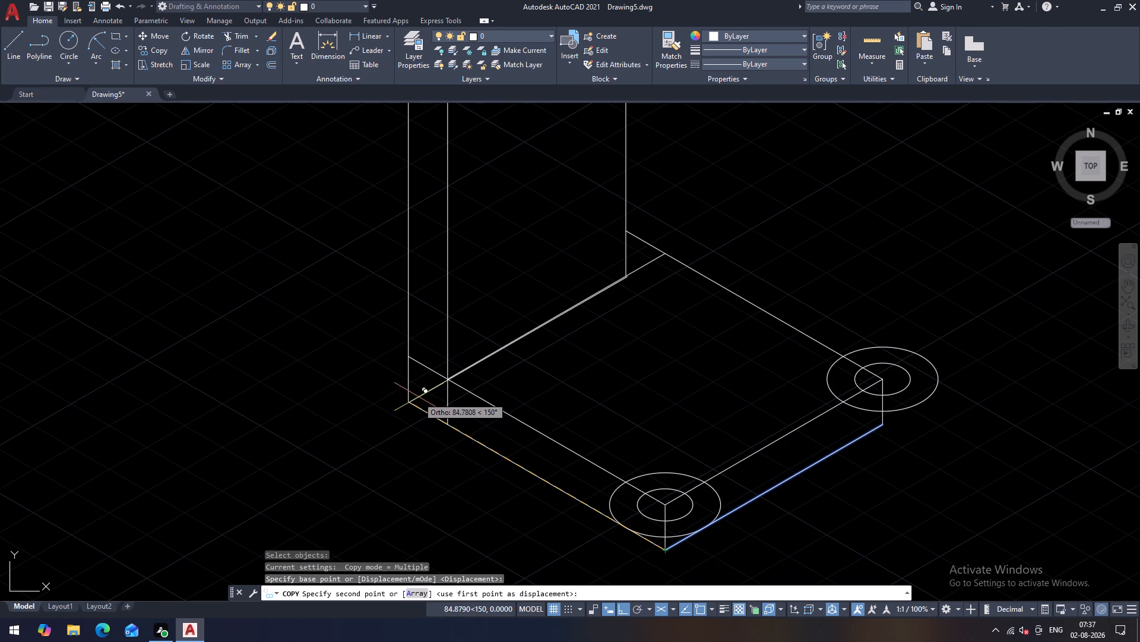
click(410, 401)
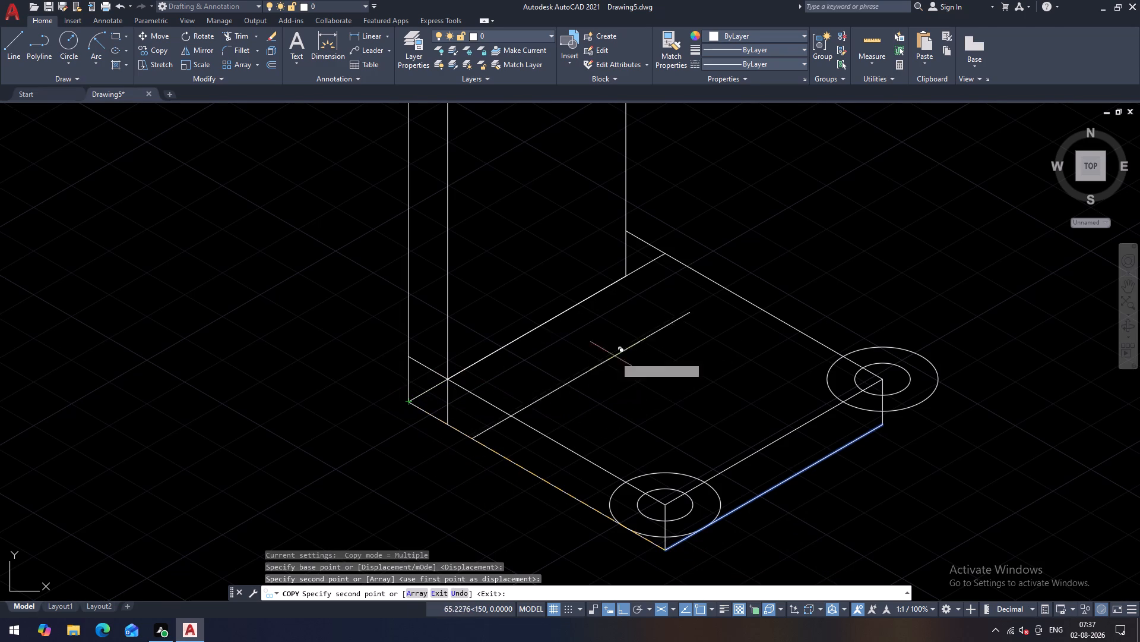
key(Escape)
scroll(694, 348, down, 1)
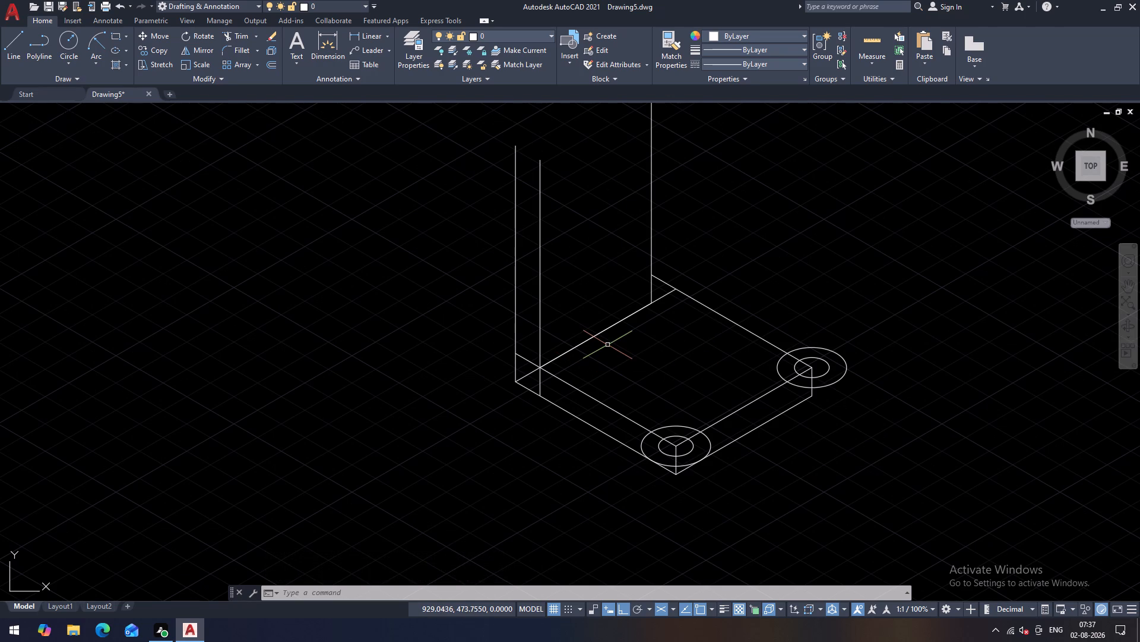
Copy the inner left vertical line from its lower end 72 units along the 30° axis to the rear corner.
scroll(679, 431, up, 1)
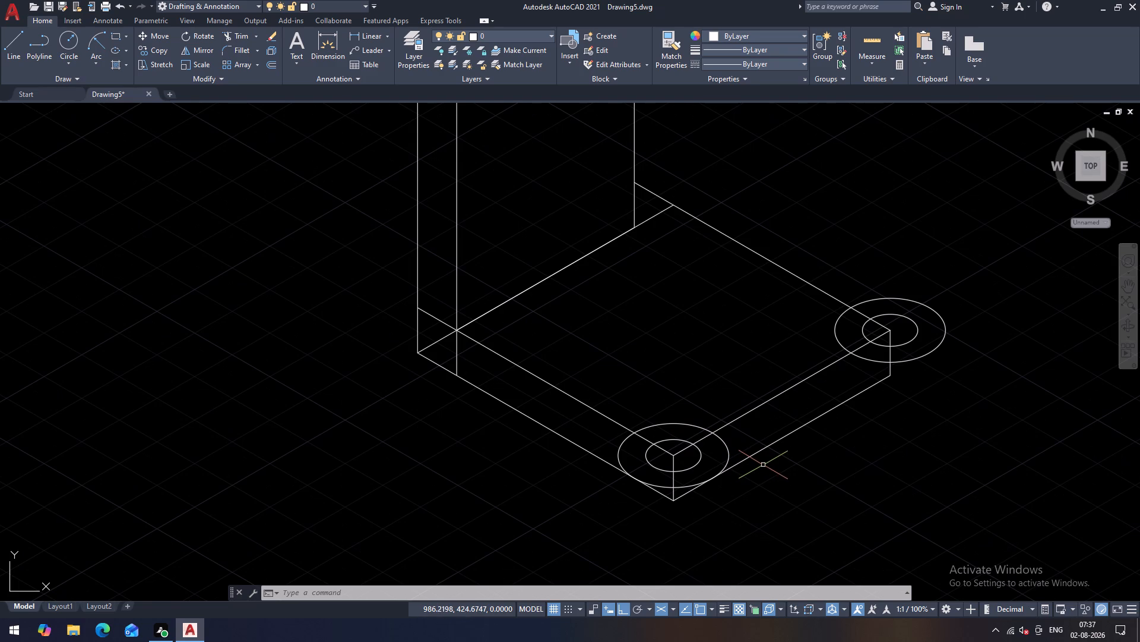
scroll(787, 464, down, 1)
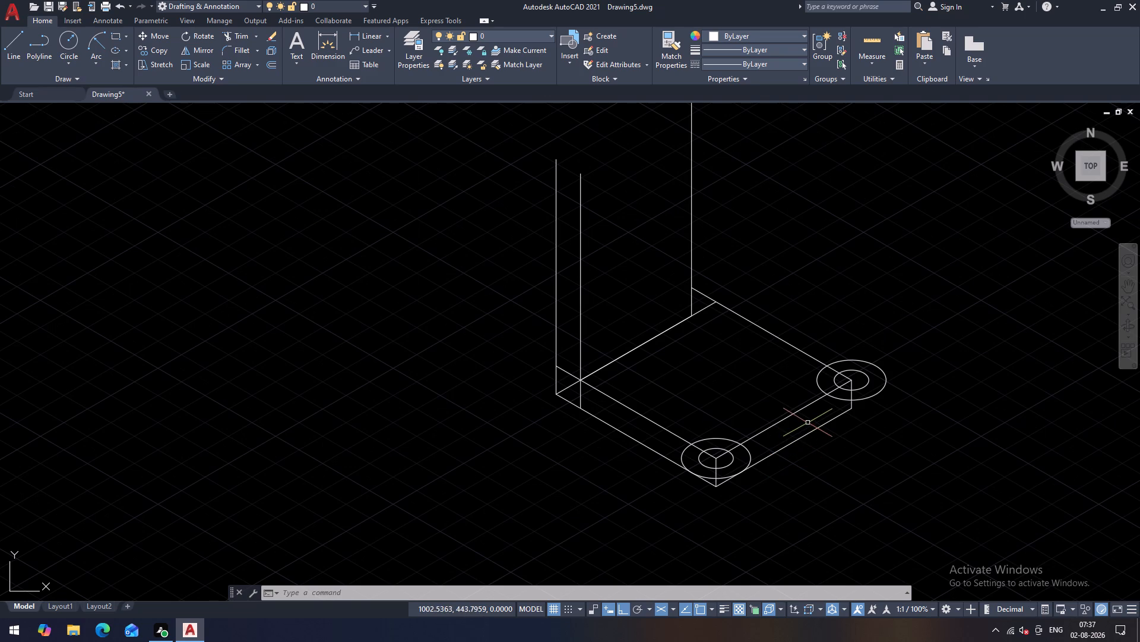
middle_drag(791, 417, 780, 416)
scroll(759, 403, down, 2)
scroll(753, 388, up, 1)
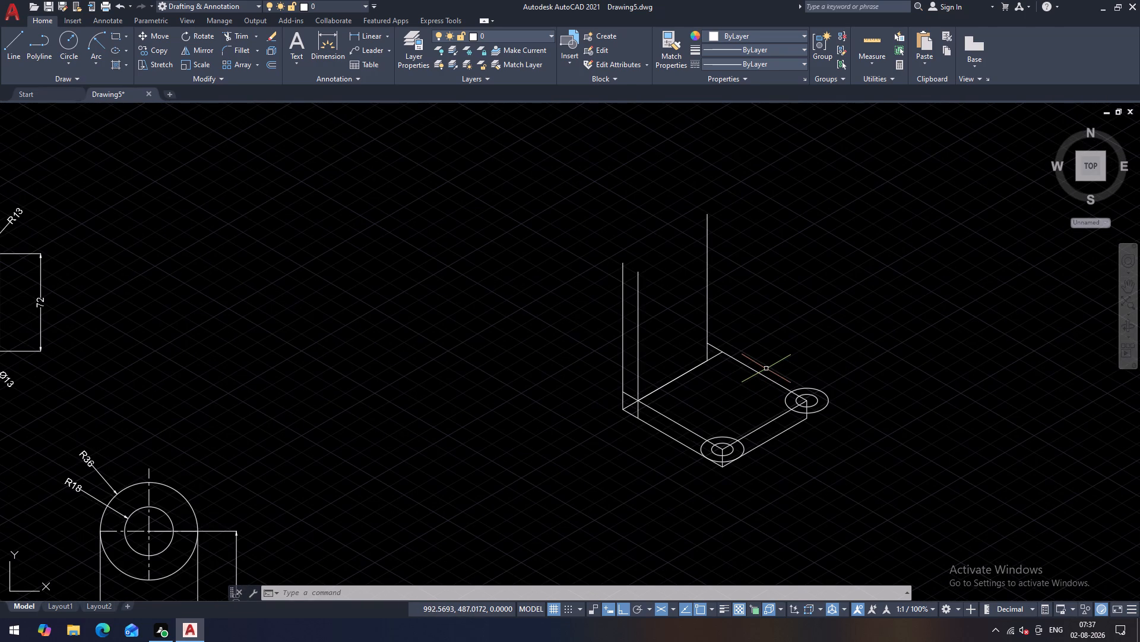
scroll(734, 342, up, 1)
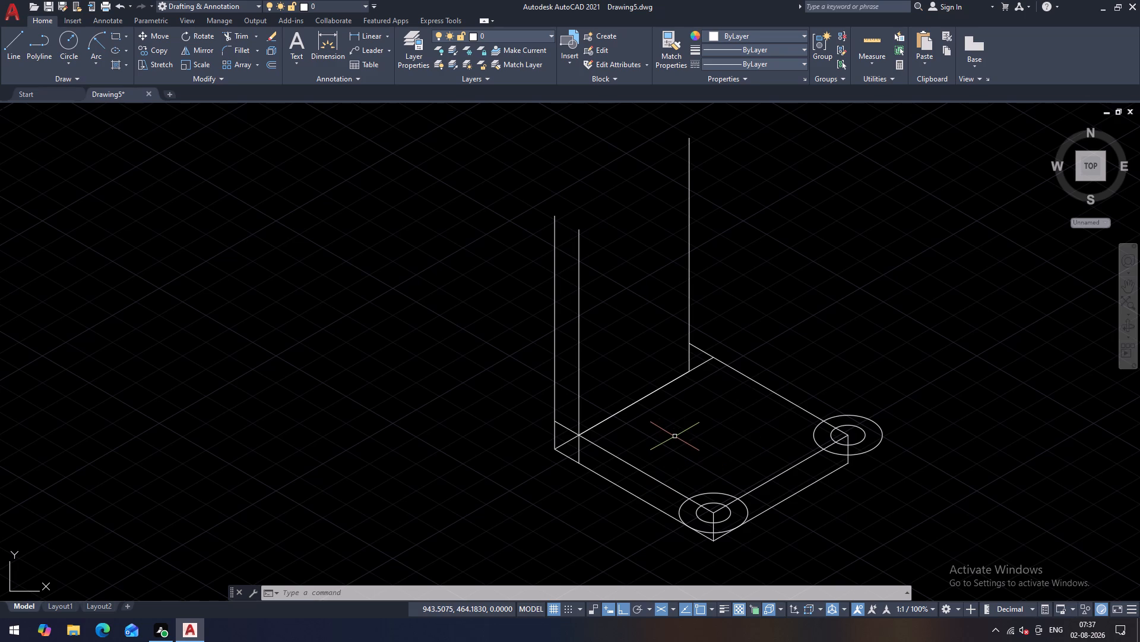
key(Escape)
text(co)
key(space)
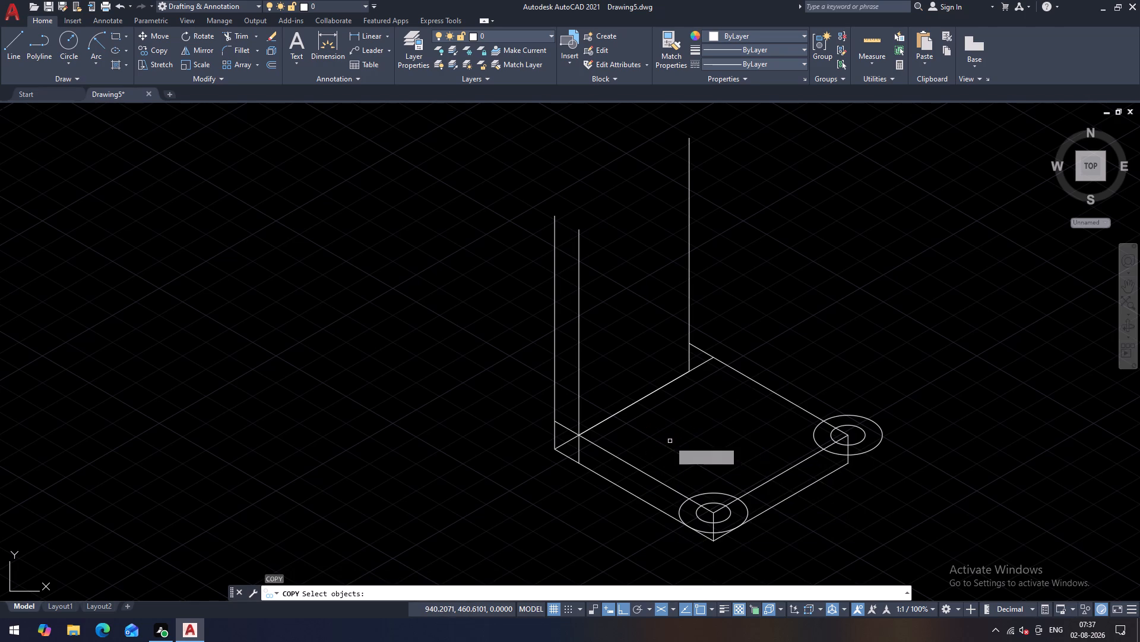
click(579, 389)
key(space)
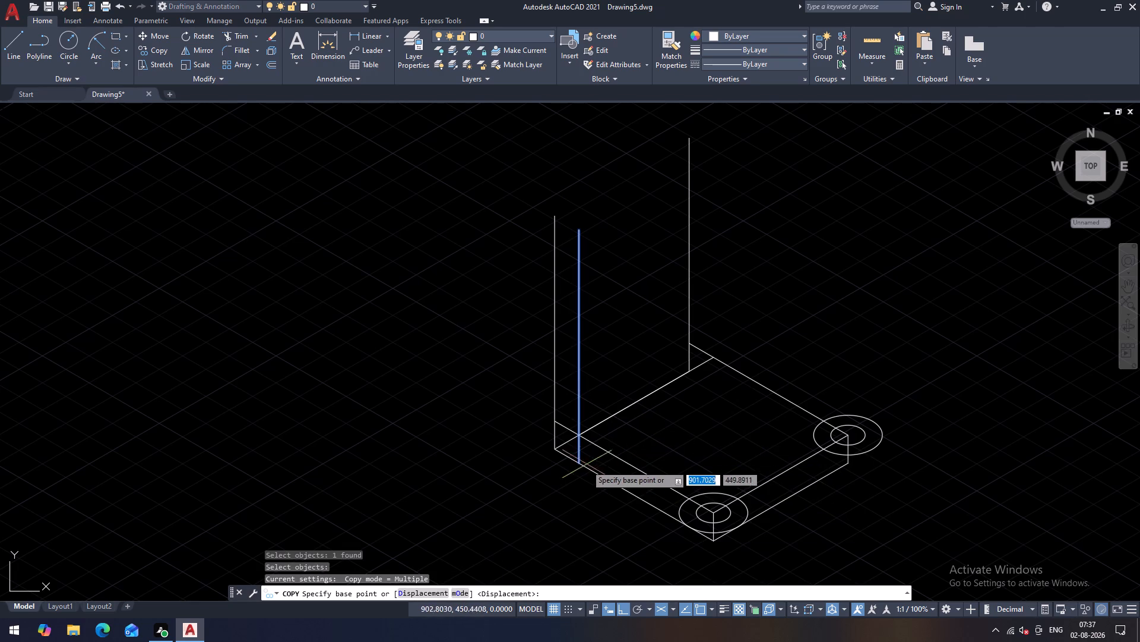
click(579, 464)
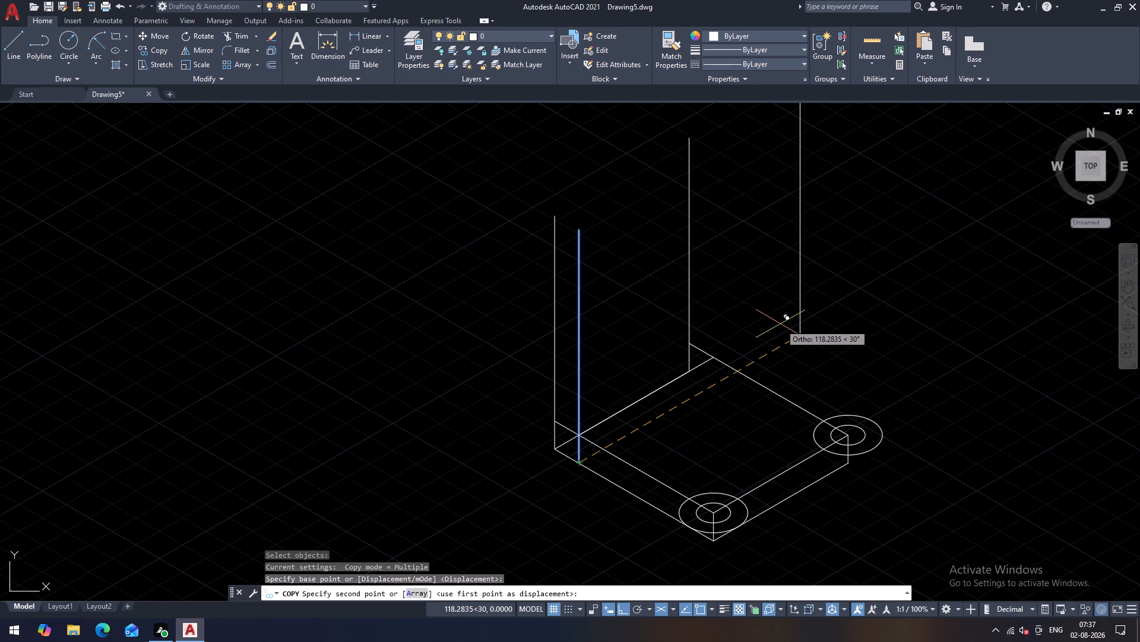
text(72)
key(Return)
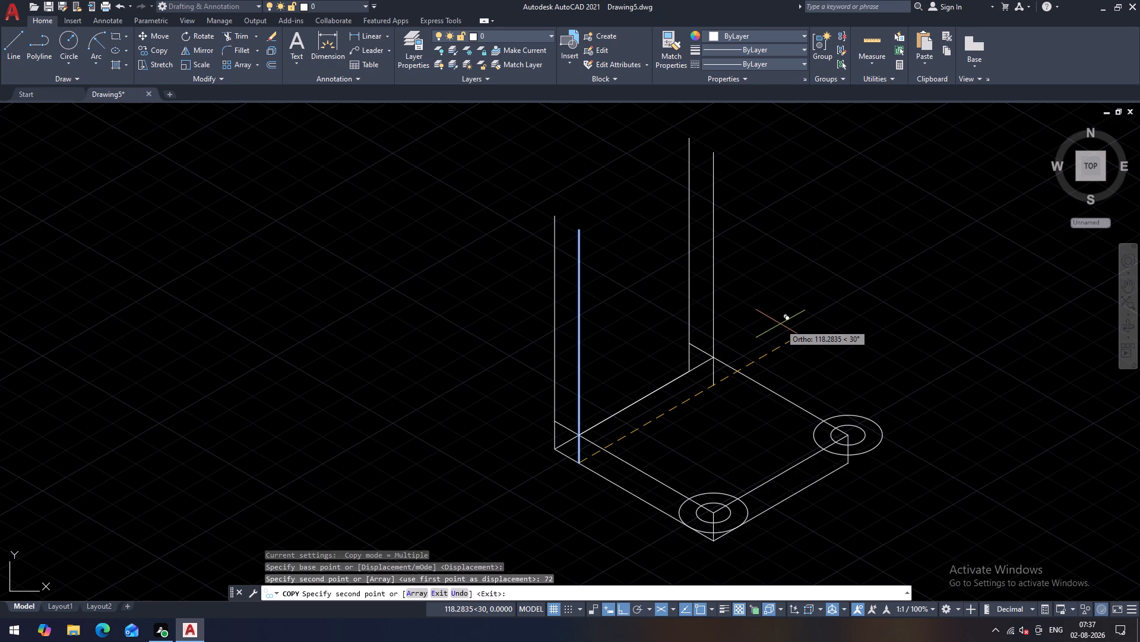
key(Escape)
Trim away the rear outer upright, the short edge joining it to the rear corner, and the new upright's stub below that corner.
scroll(762, 392, up, 1)
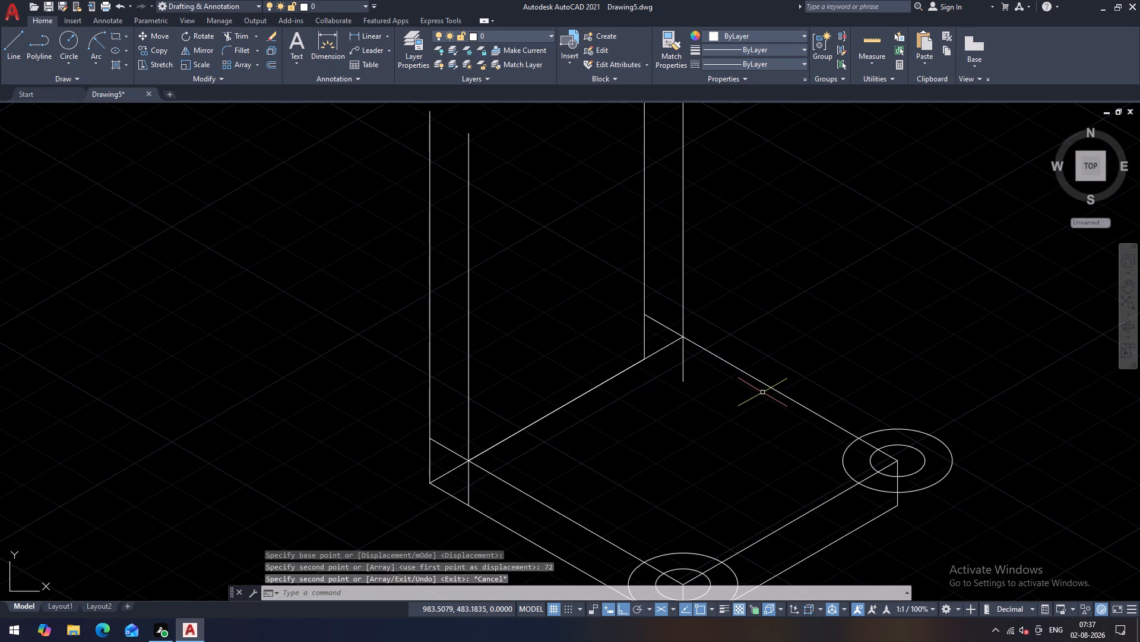
scroll(762, 392, down, 1)
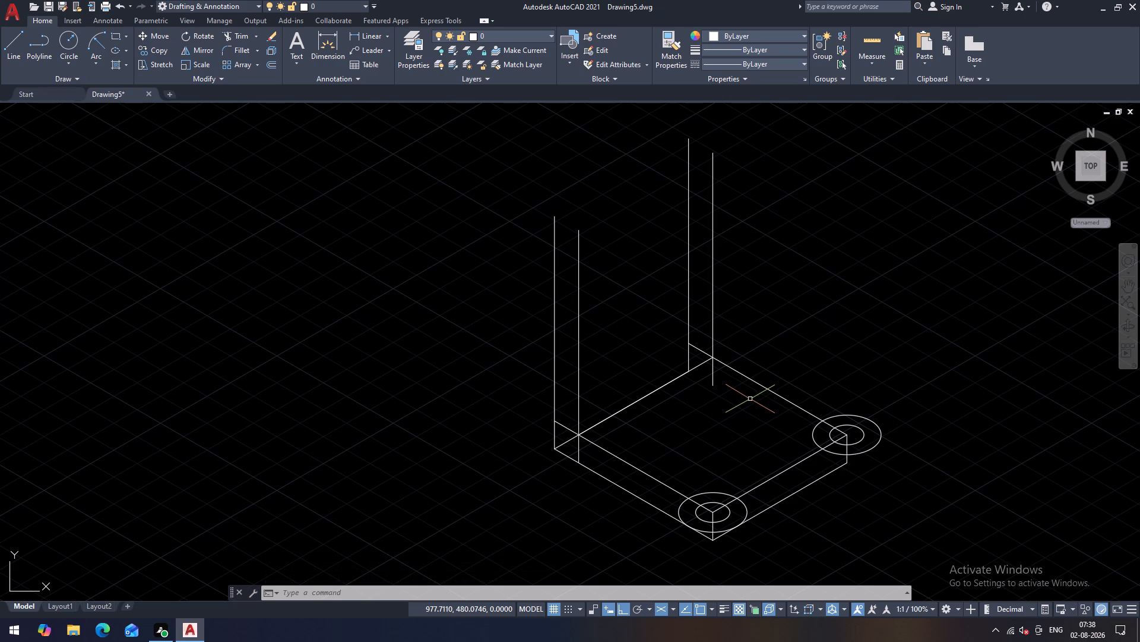
text(tr)
key(space)
key(space)
click(703, 354)
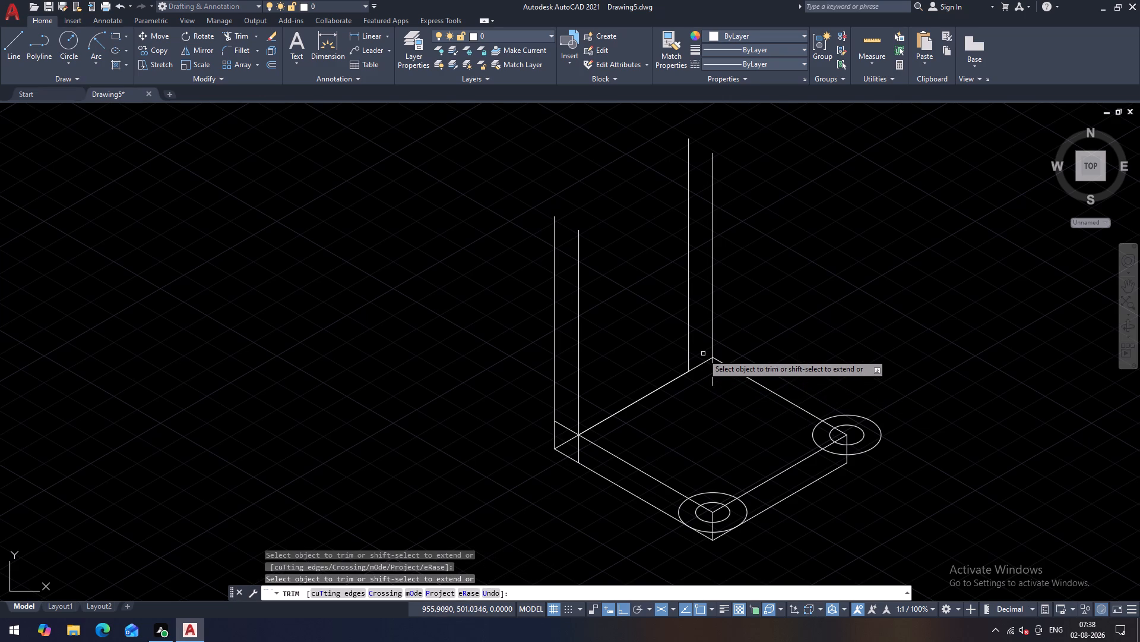
drag(699, 353, 672, 353)
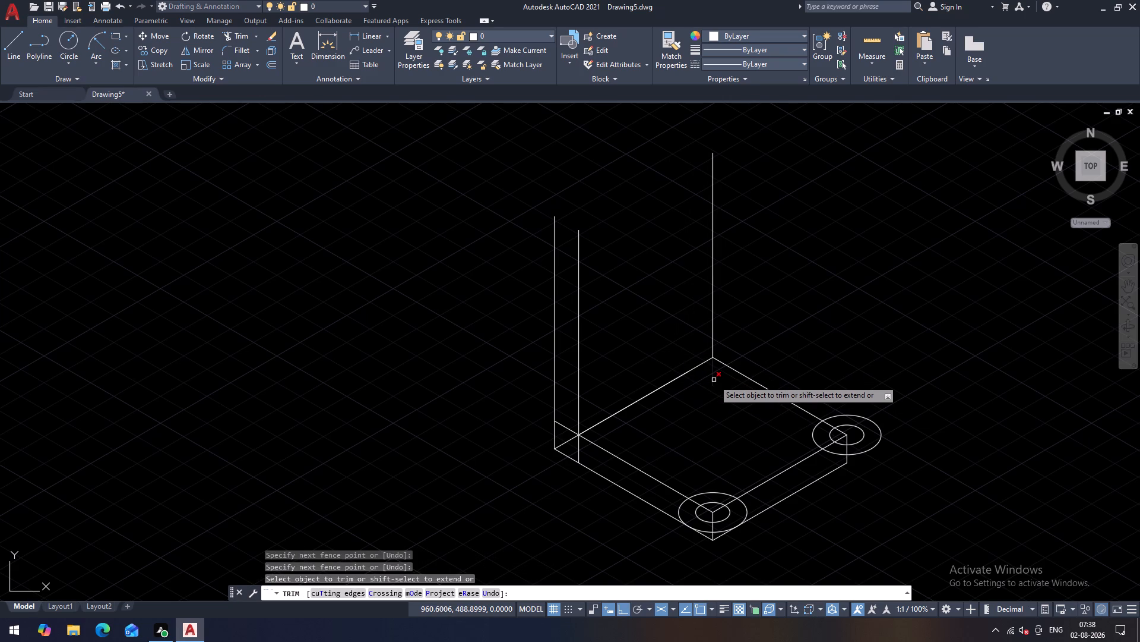
click(714, 380)
Trim the short crossing line pieces between and below the two left uprights at the base's left corner.
scroll(584, 451, up, 1)
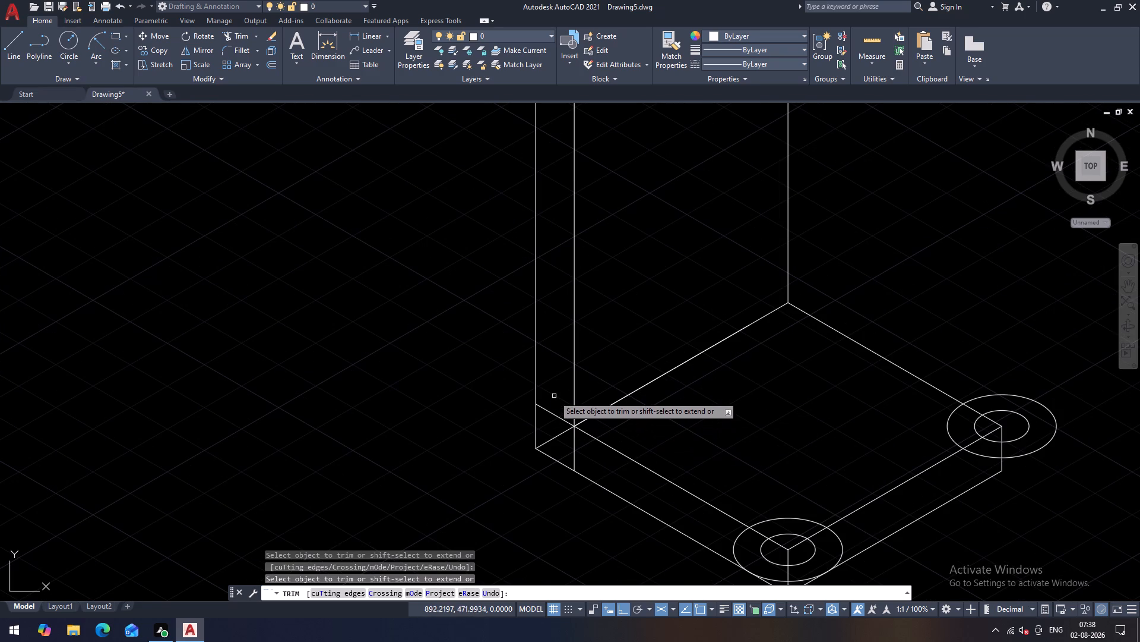
drag(554, 396, 593, 464)
scroll(625, 445, down, 2)
scroll(728, 401, up, 1)
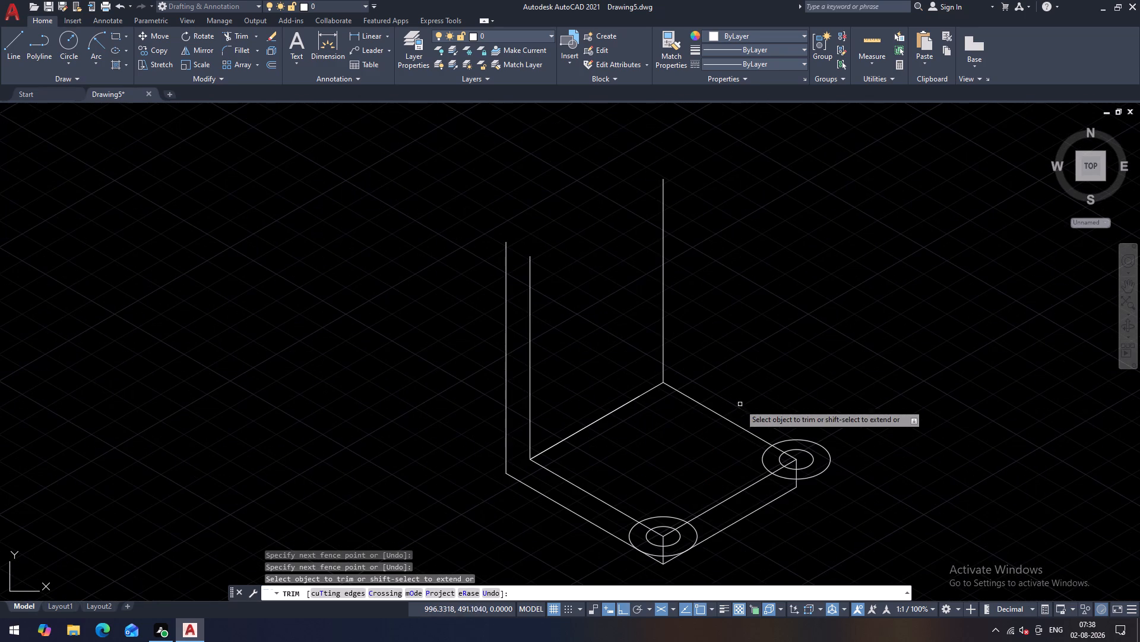
scroll(686, 468, down, 1)
scroll(718, 517, up, 1)
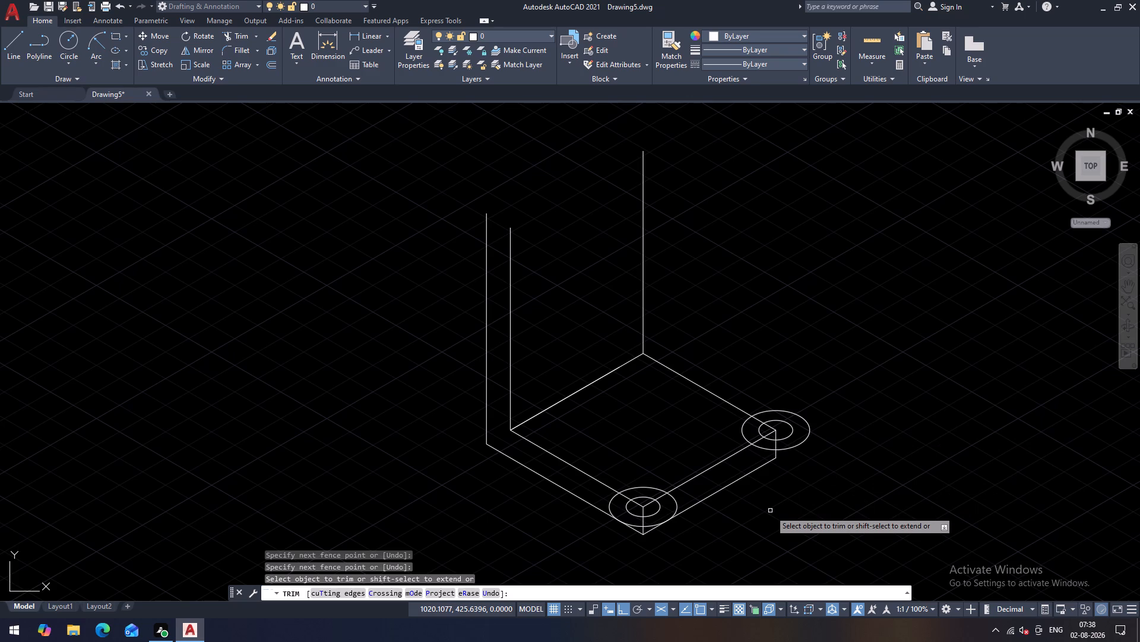
key(Escape)
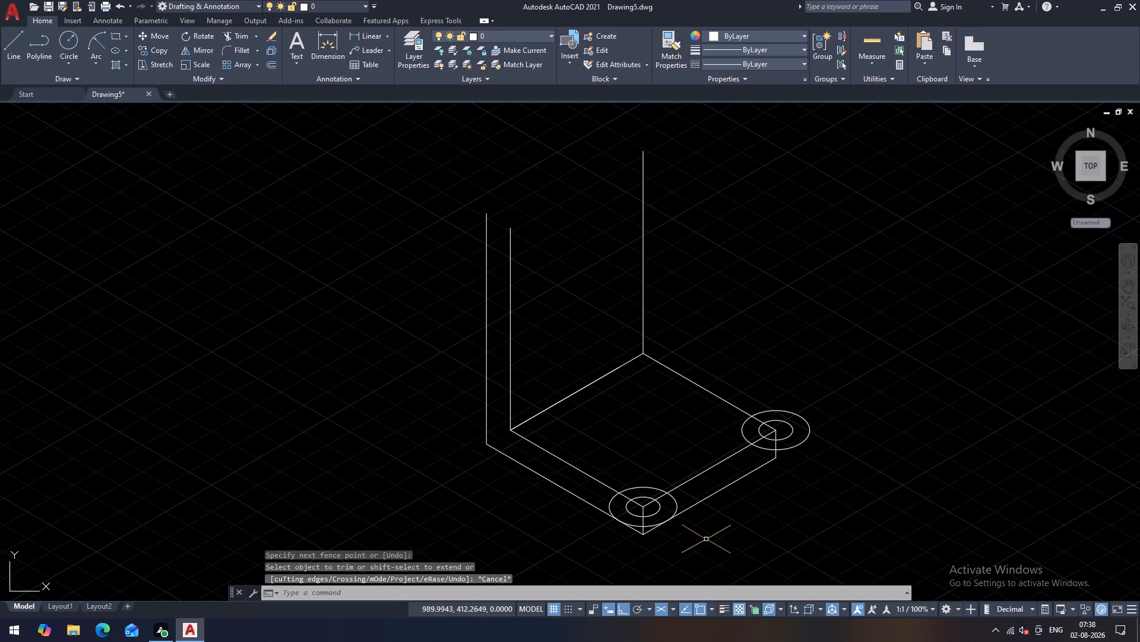
Copy the upper edge joining the two circle centres 13 units outward along the 330° direction.
scroll(705, 539, up, 1)
middle_drag(701, 531, 688, 503)
key(Escape)
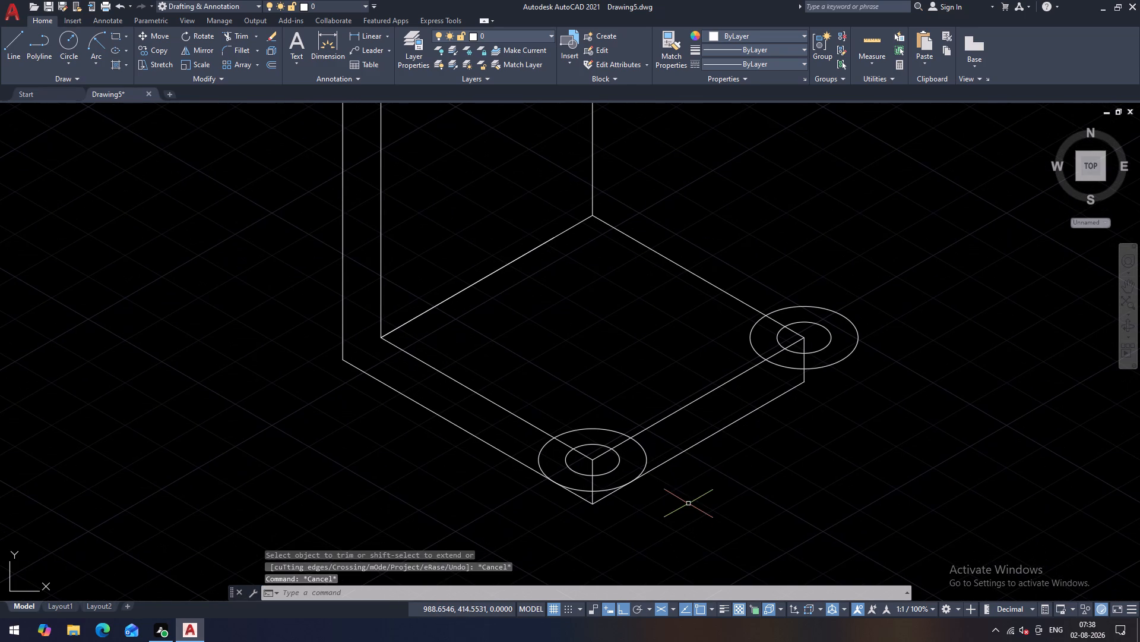
key(c)
text(o)
key(space)
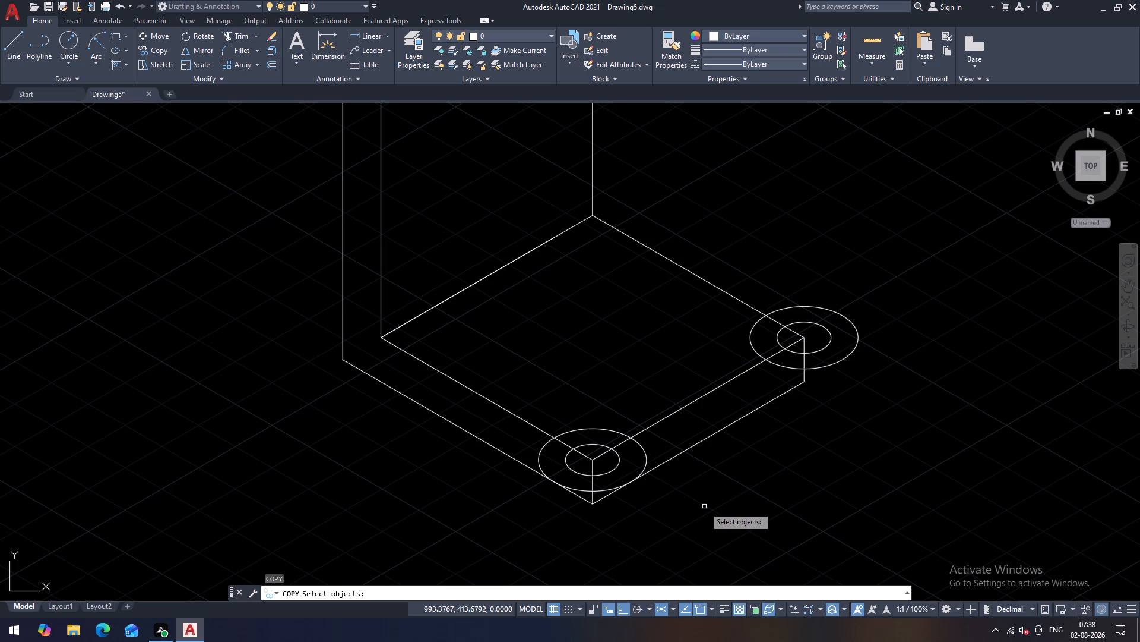
click(651, 425)
key(space)
click(594, 460)
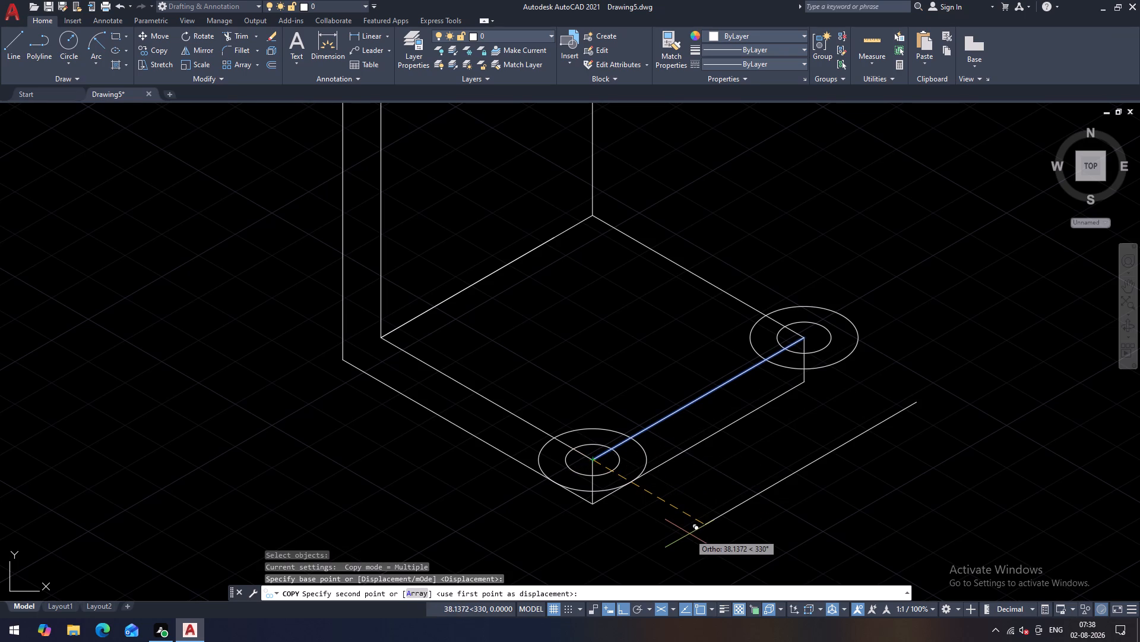
text(13)
key(Return)
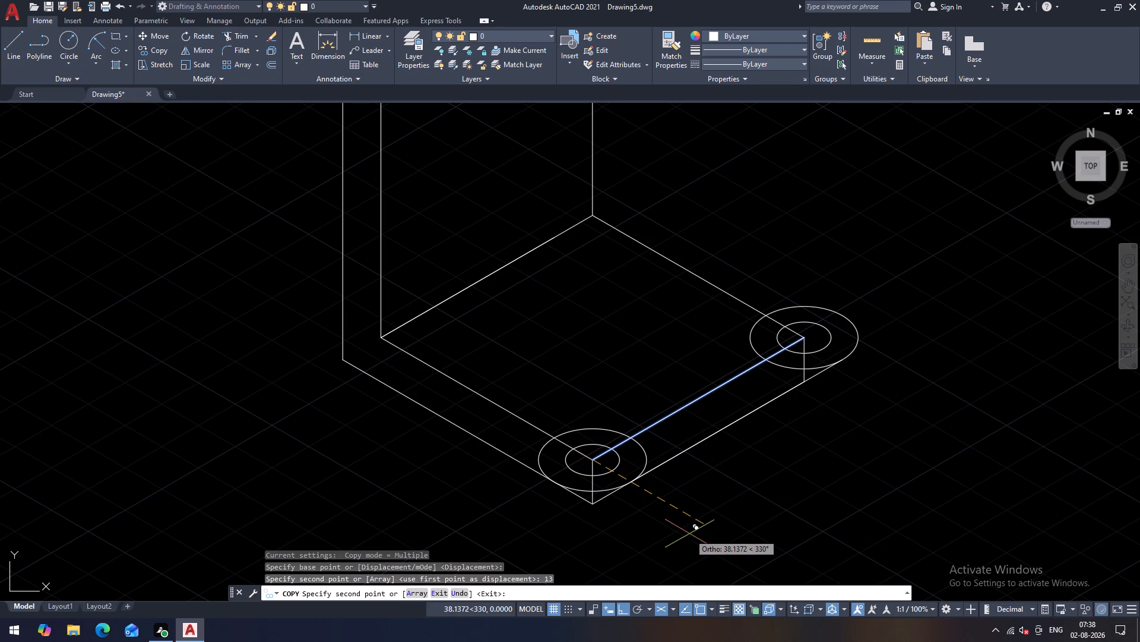
key(Escape)
scroll(672, 490, up, 1)
scroll(672, 490, down, 1)
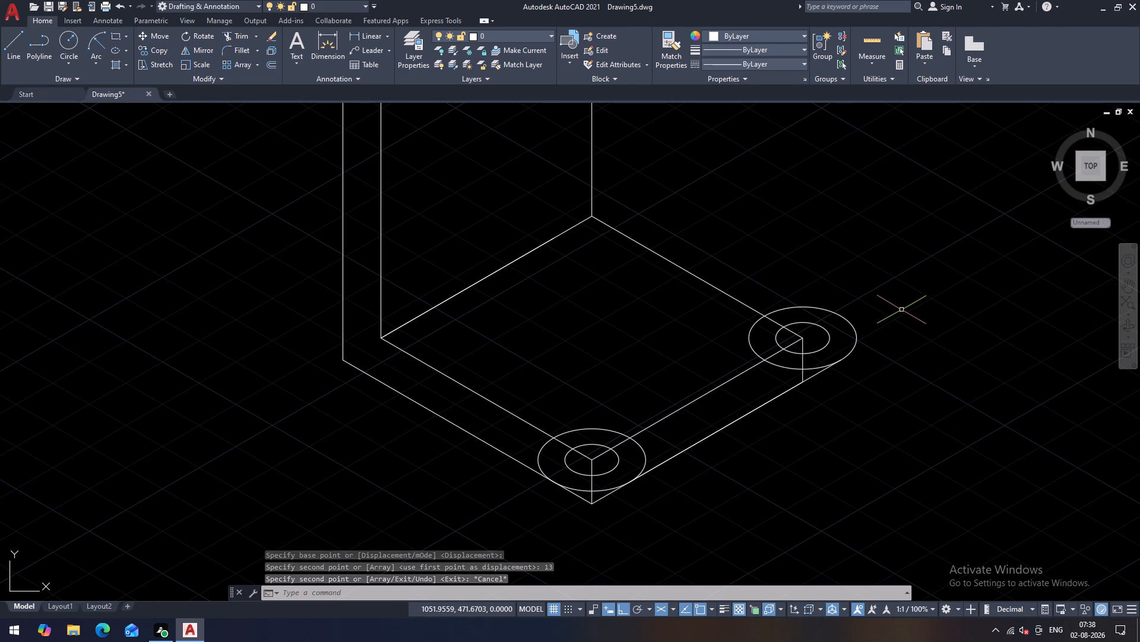
Copy the base's upper rear-right edge from its rear corner 13 units outward along the 30° direction.
middle_drag(901, 310, 886, 334)
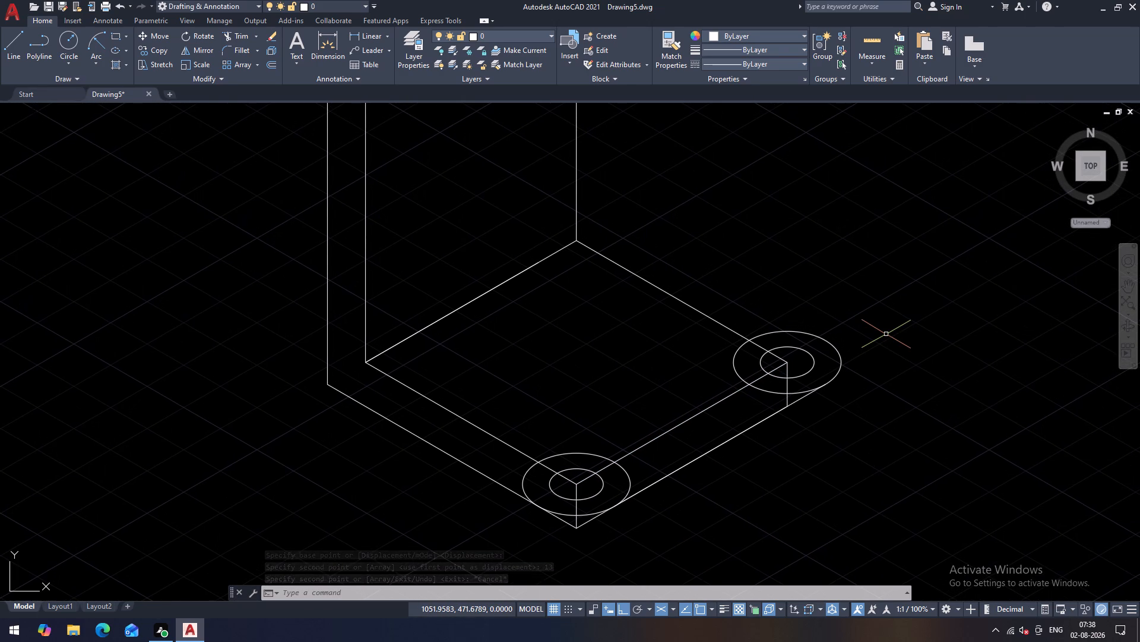
key(space)
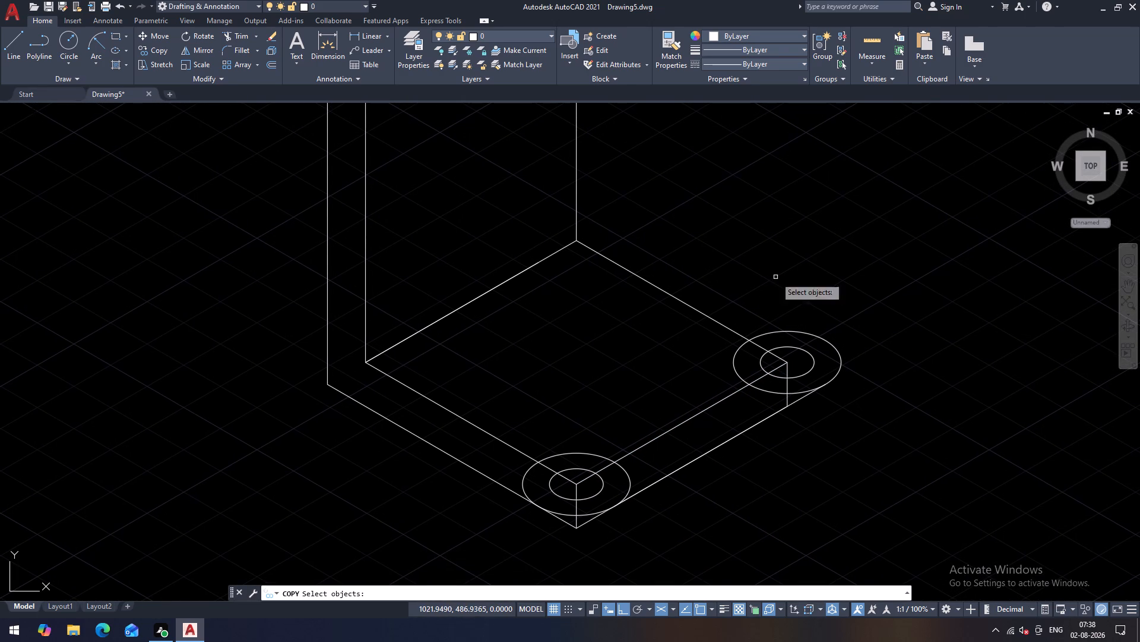
click(710, 316)
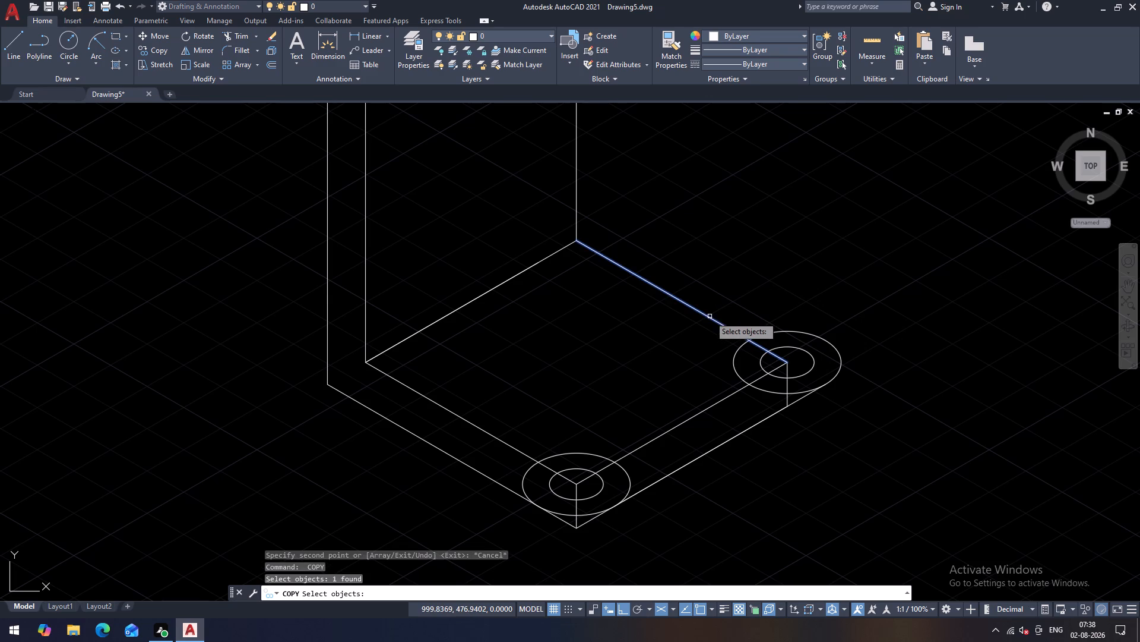
key(space)
click(575, 240)
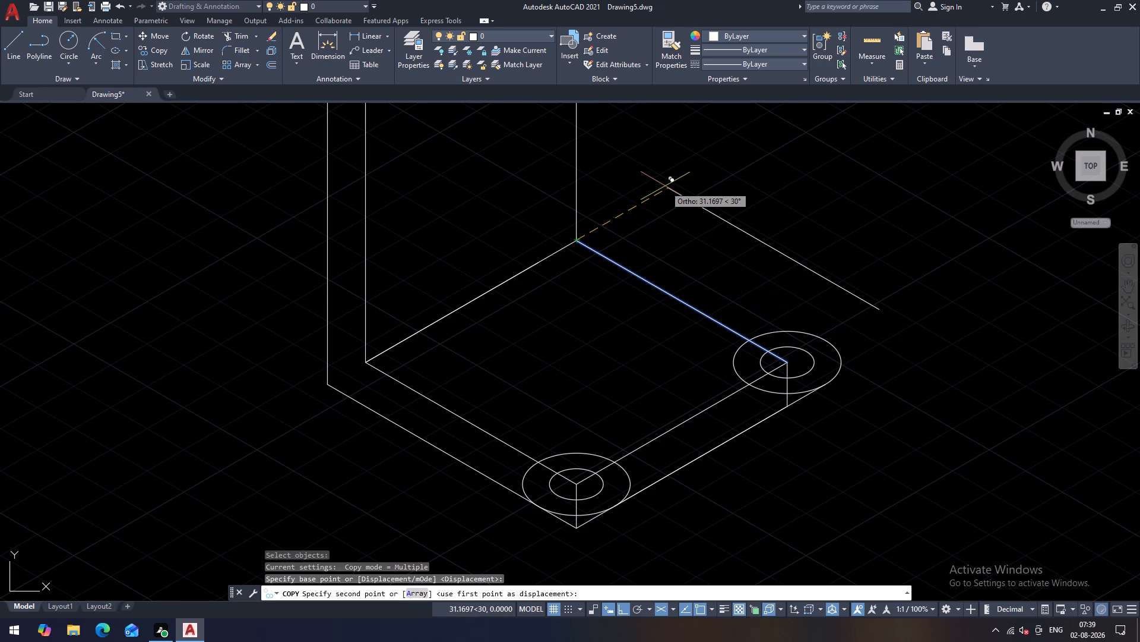
text(13)
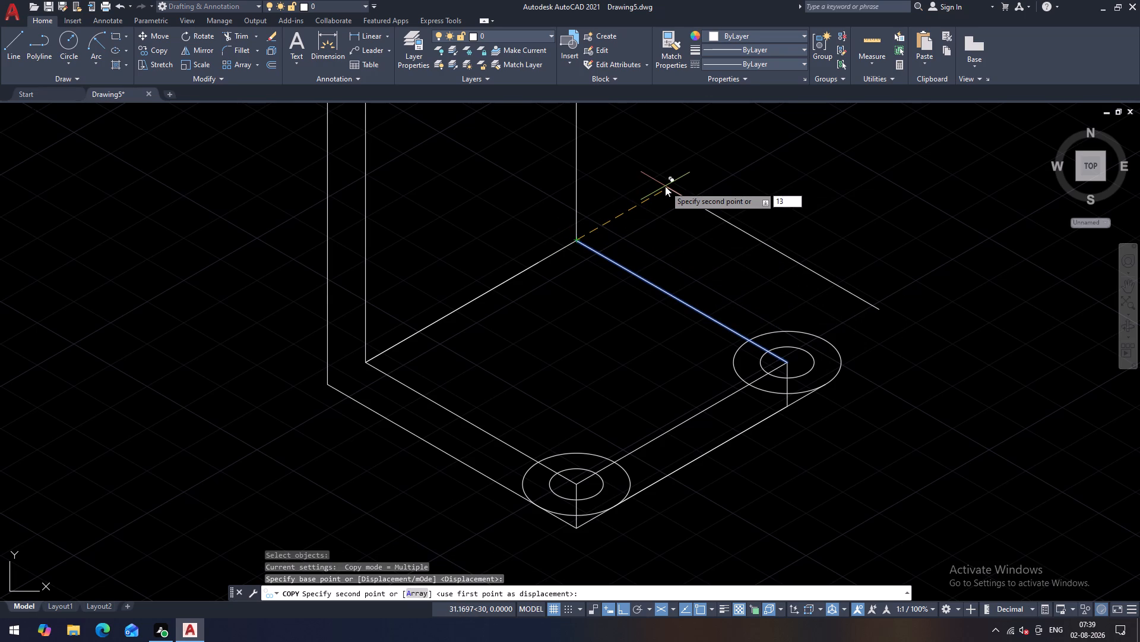
key(Return)
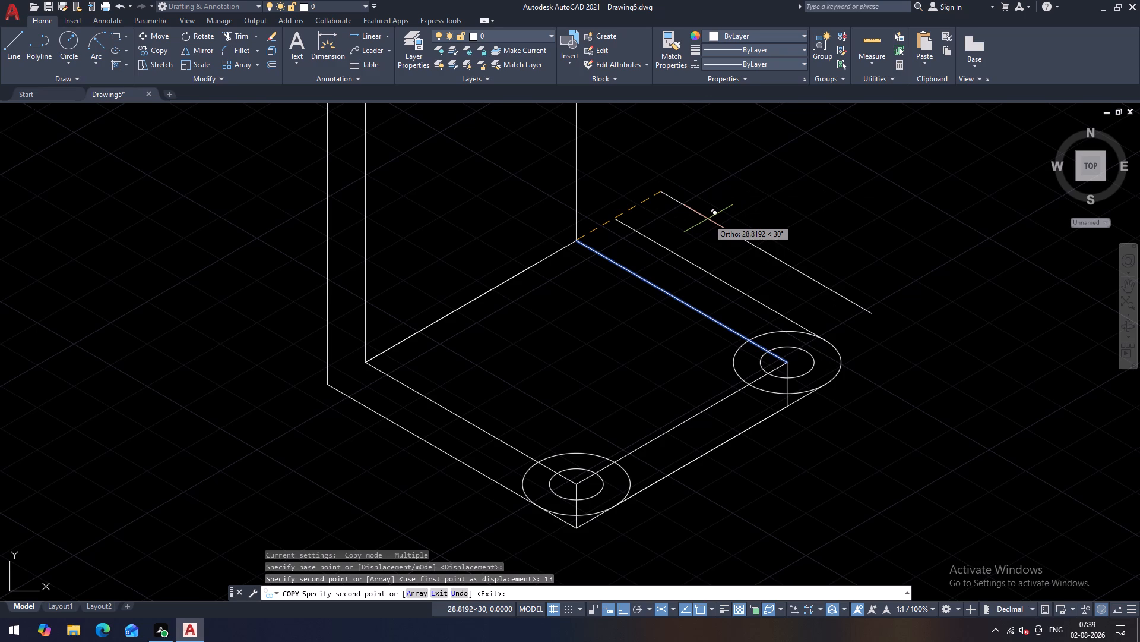
Erase the copied line lying outside the base's upper rear-right edge.
key(Escape)
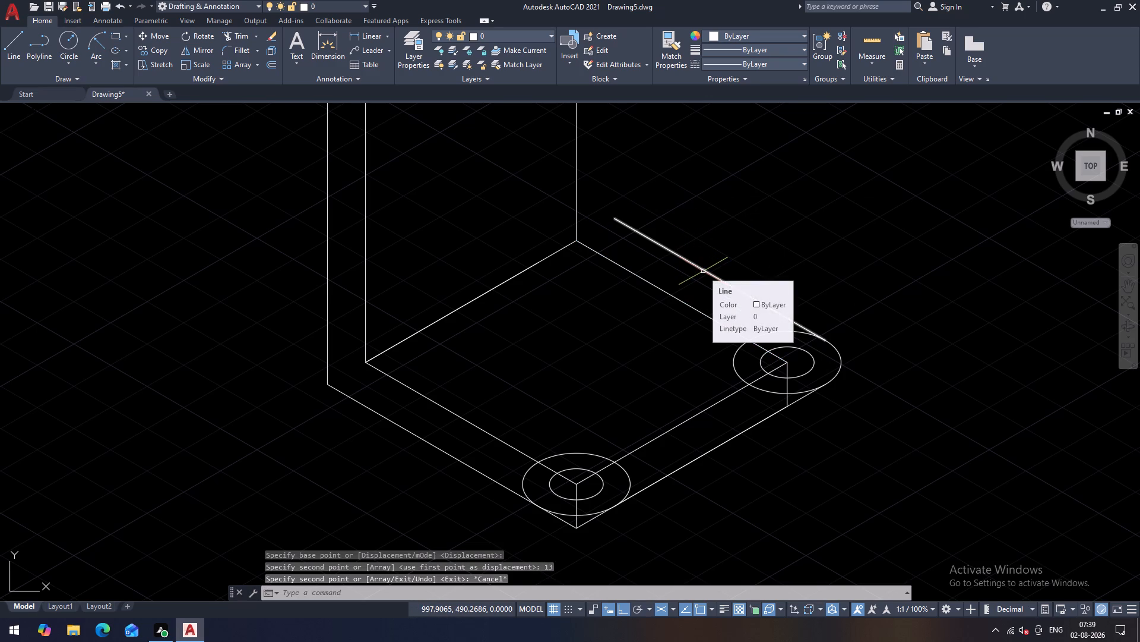
click(703, 271)
key(Delete)
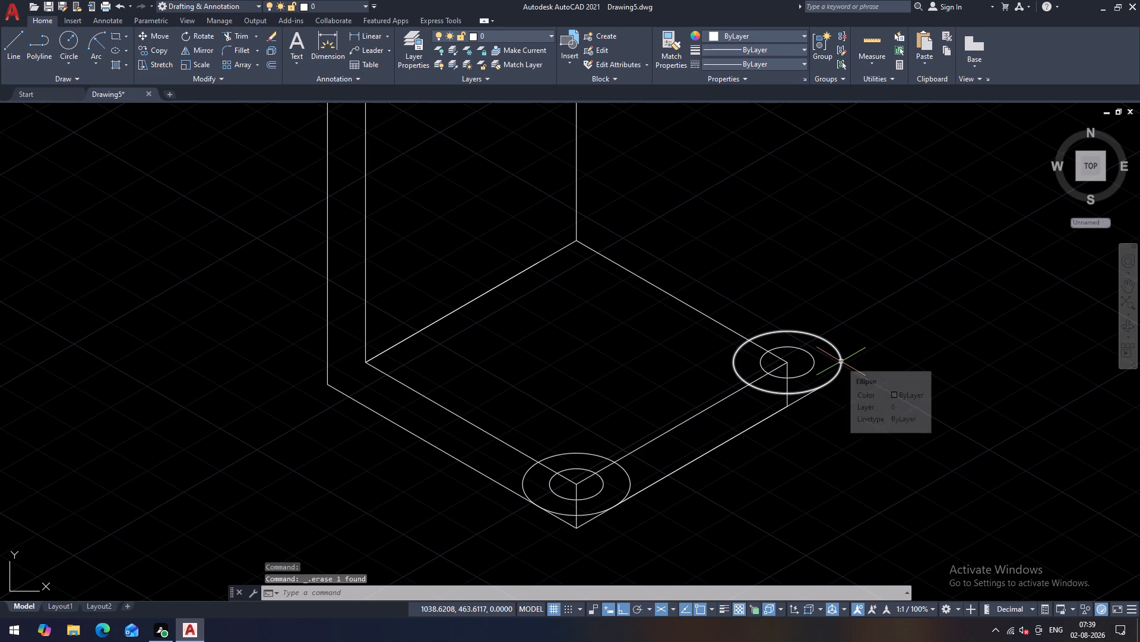
Trim the right corner's outer circle where it lies inside the base, and the line pieces inside its small circle.
scroll(841, 361, up, 1)
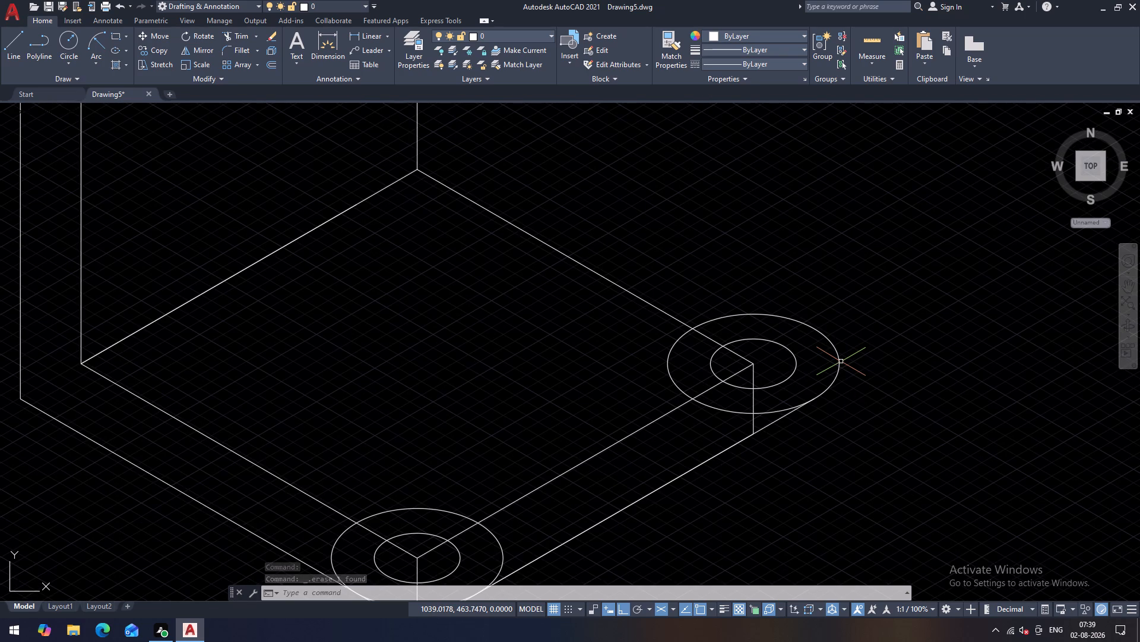
scroll(841, 361, down, 1)
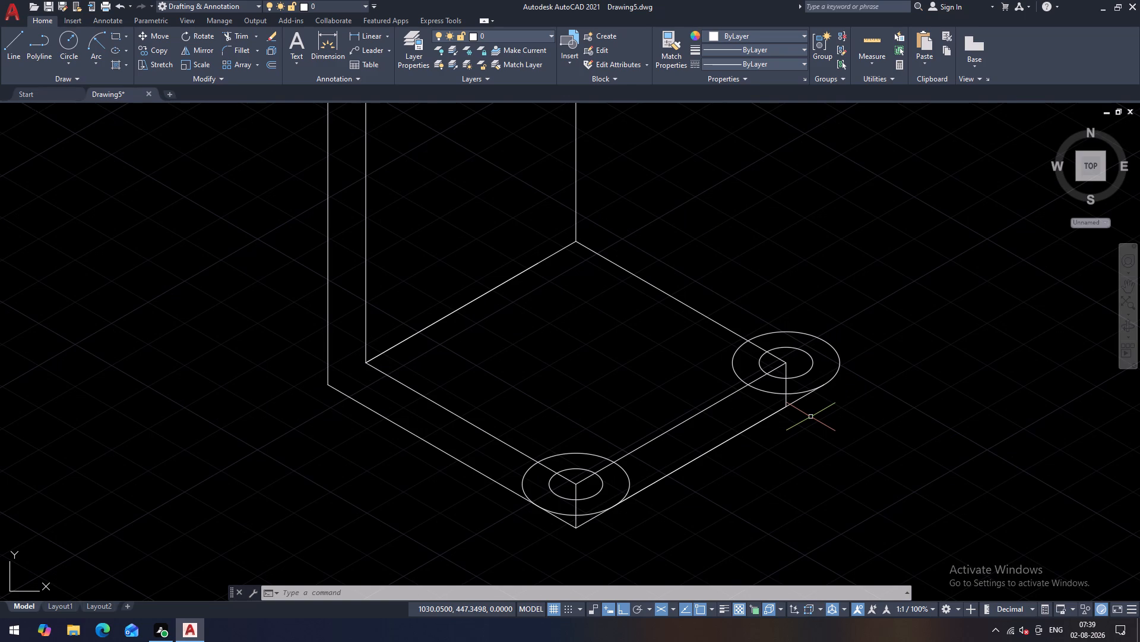
scroll(810, 417, up, 1)
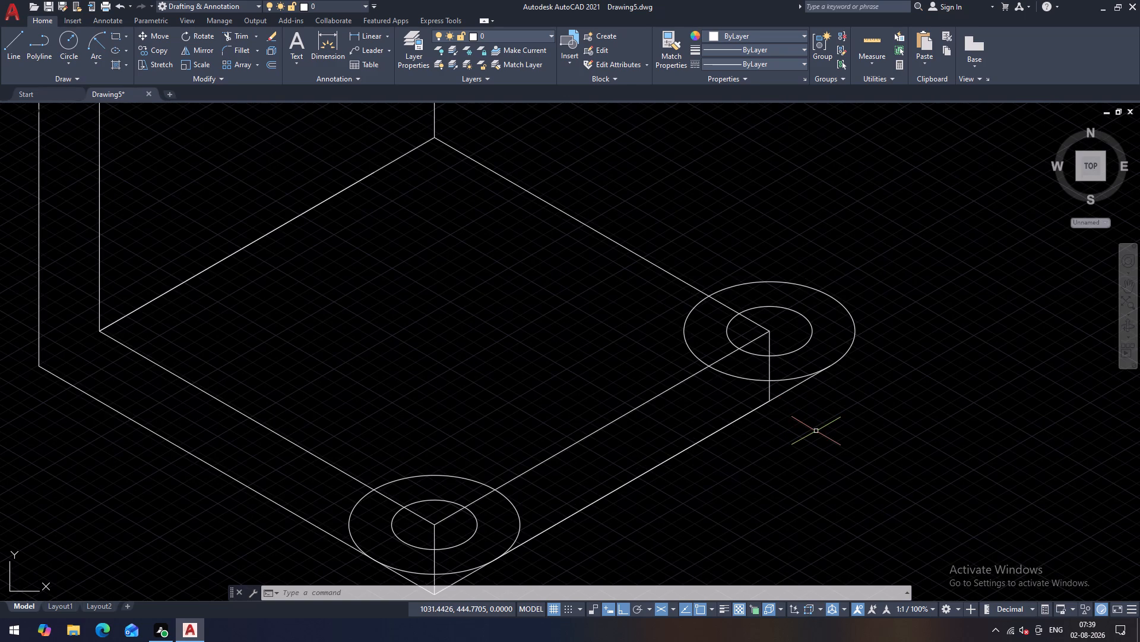
scroll(816, 431, down, 1)
text(tr)
key(space)
key(space)
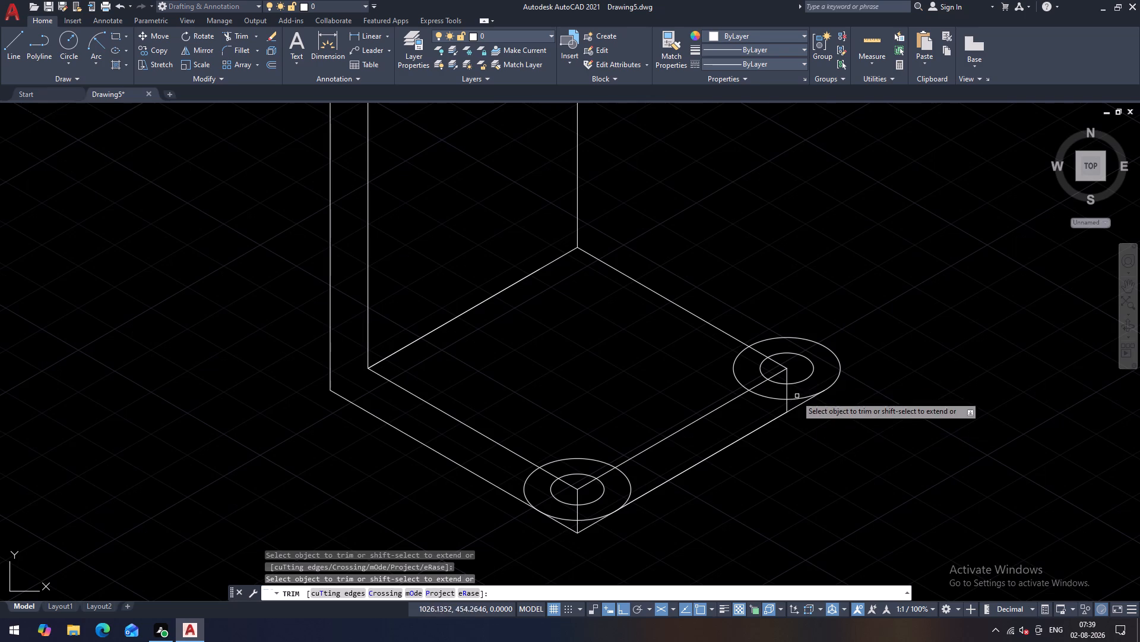
drag(721, 358, 743, 369)
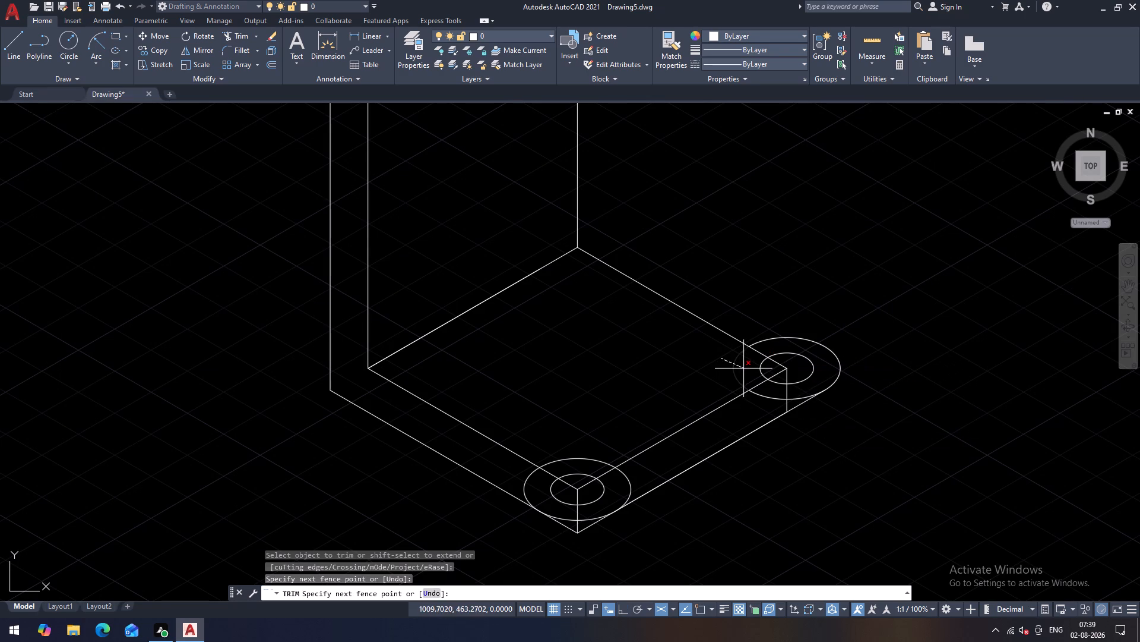
drag(743, 369, 746, 370)
scroll(807, 357, up, 1)
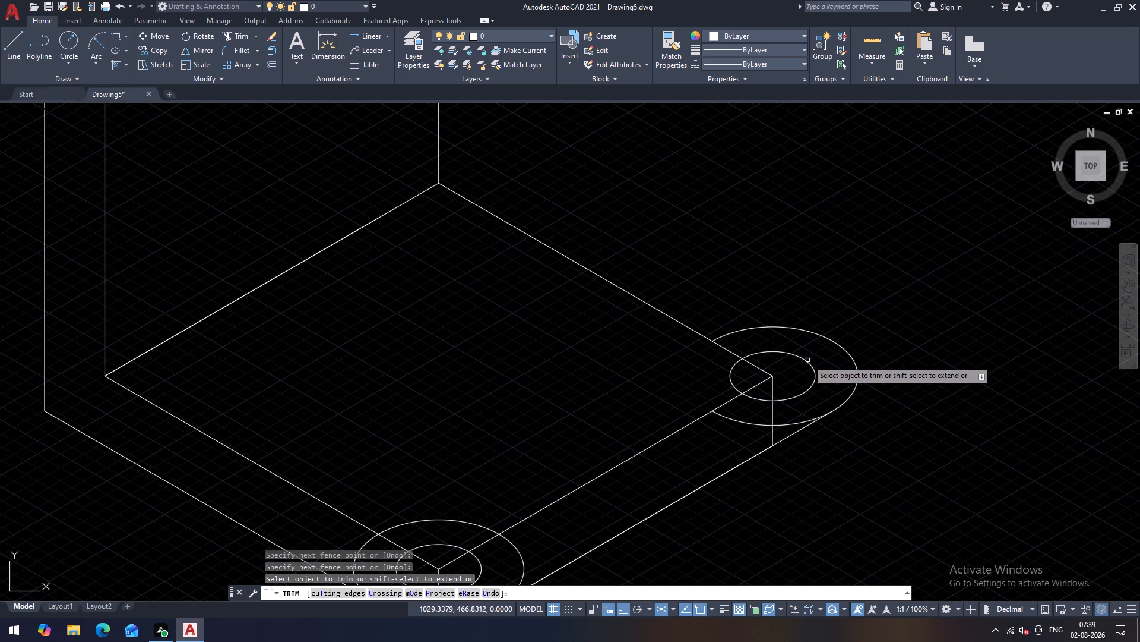
click(768, 375)
drag(765, 382, 772, 386)
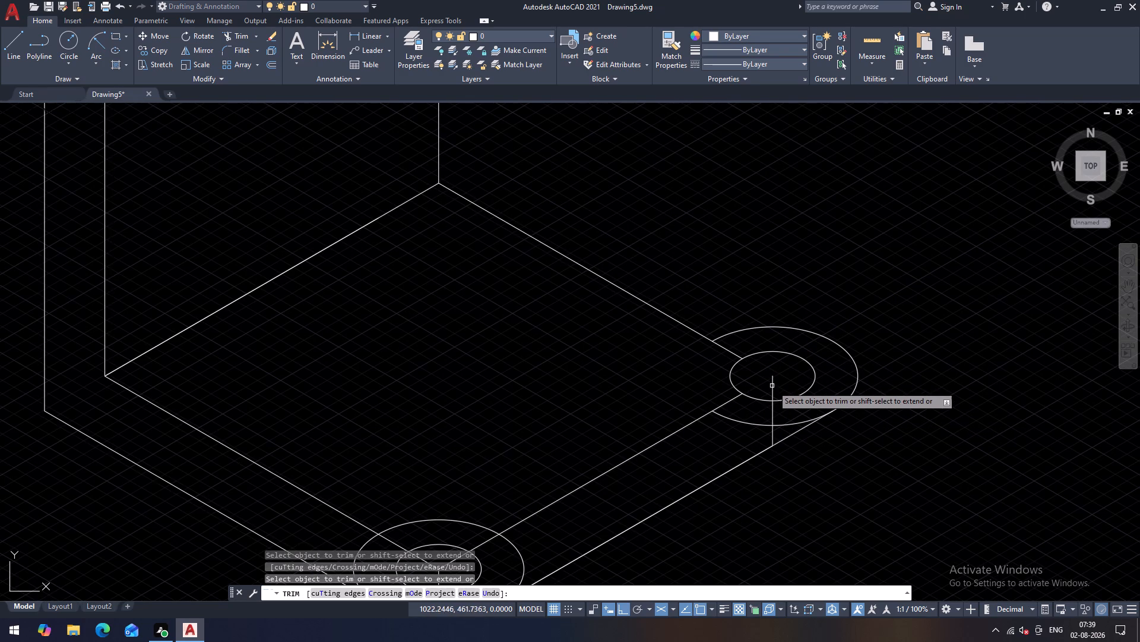
drag(772, 386, 775, 387)
click(775, 387)
click(765, 386)
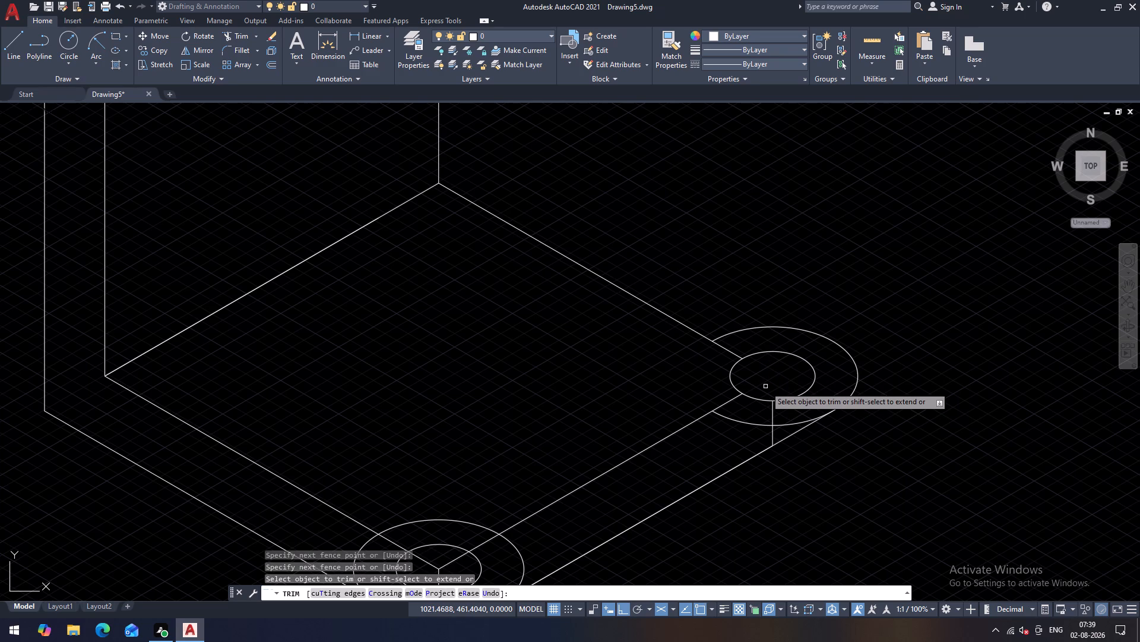
Trim the right corner's remaining vertical edge, the outer circle's lower arc, and the upper edges leading to the small circle.
click(772, 433)
click(774, 416)
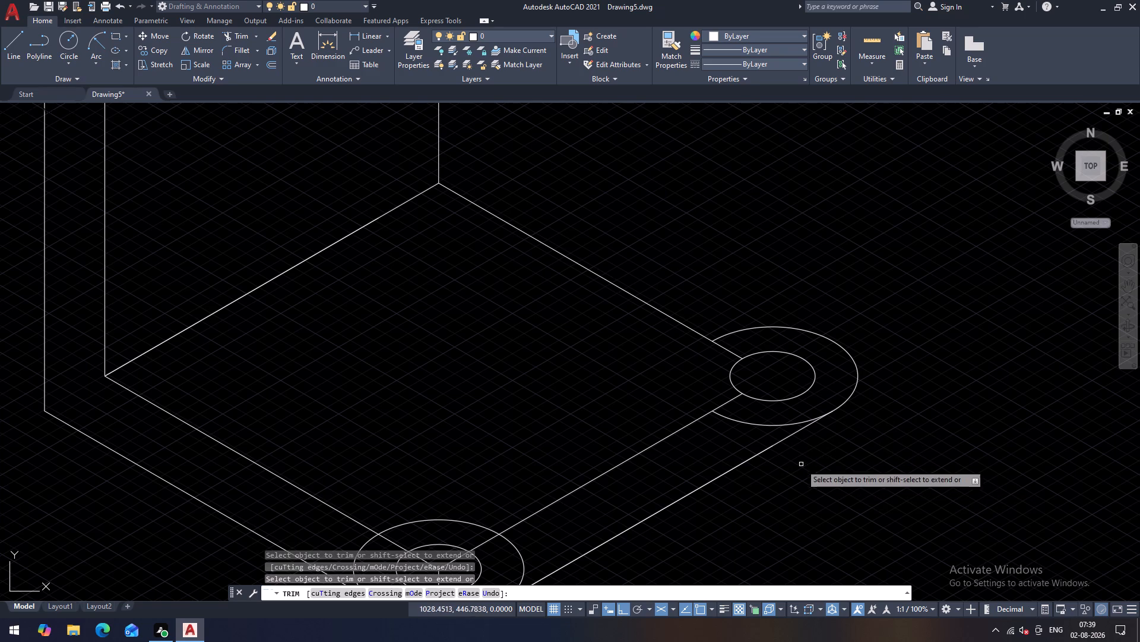
click(780, 426)
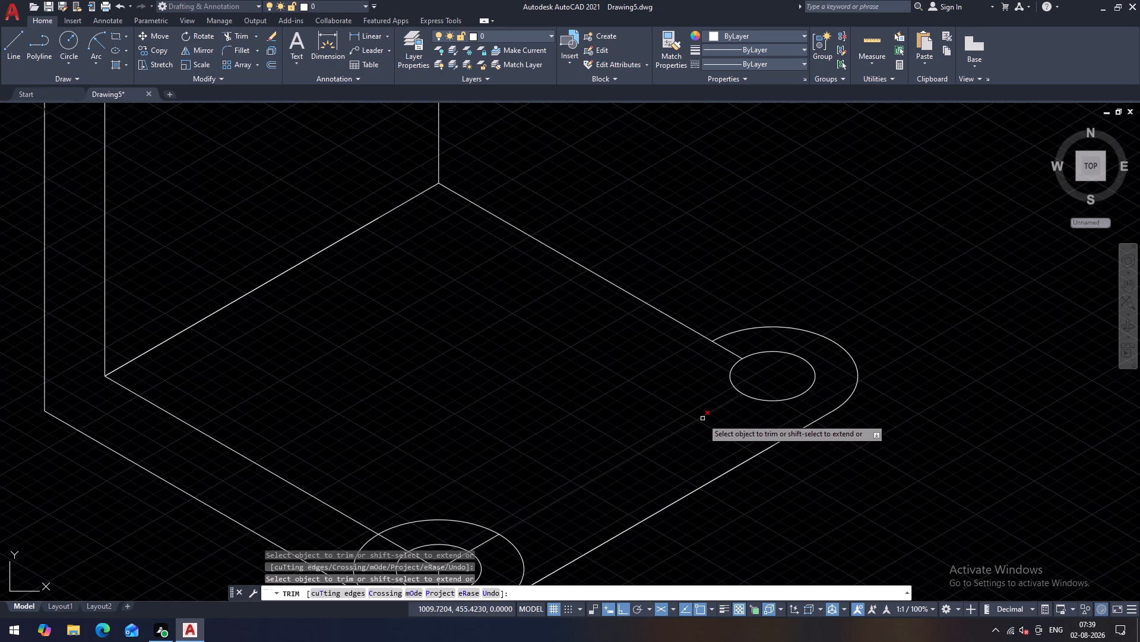
click(730, 354)
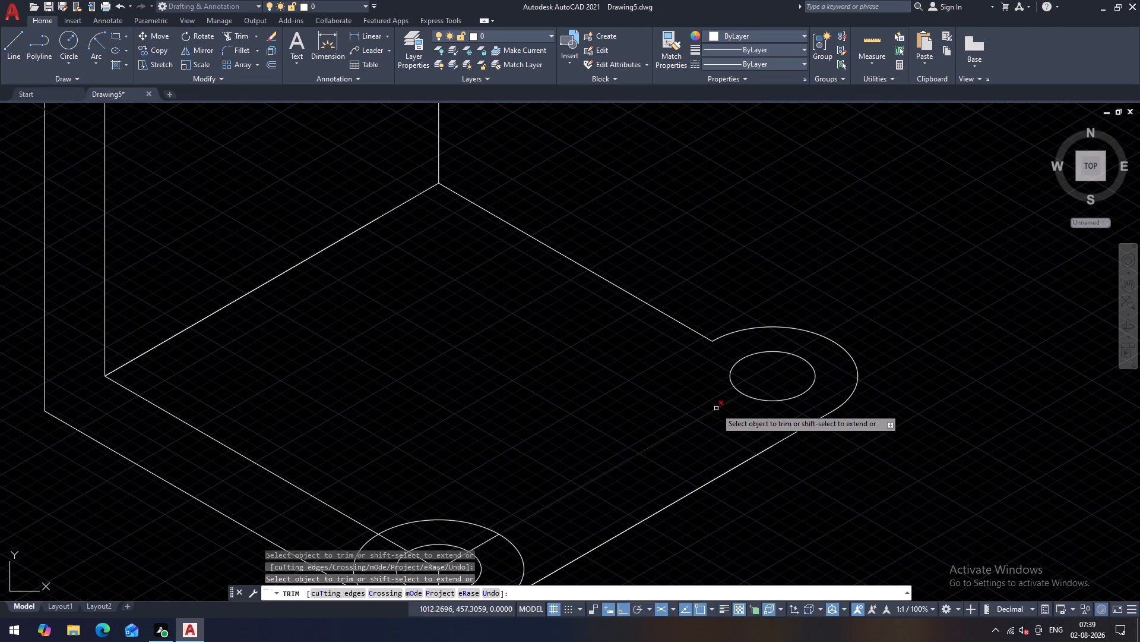
click(716, 408)
Examine the junction where the base's rear-right edge meets the right corner's outer arc.
scroll(716, 408, down, 2)
scroll(712, 395, up, 5)
scroll(712, 326, up, 2)
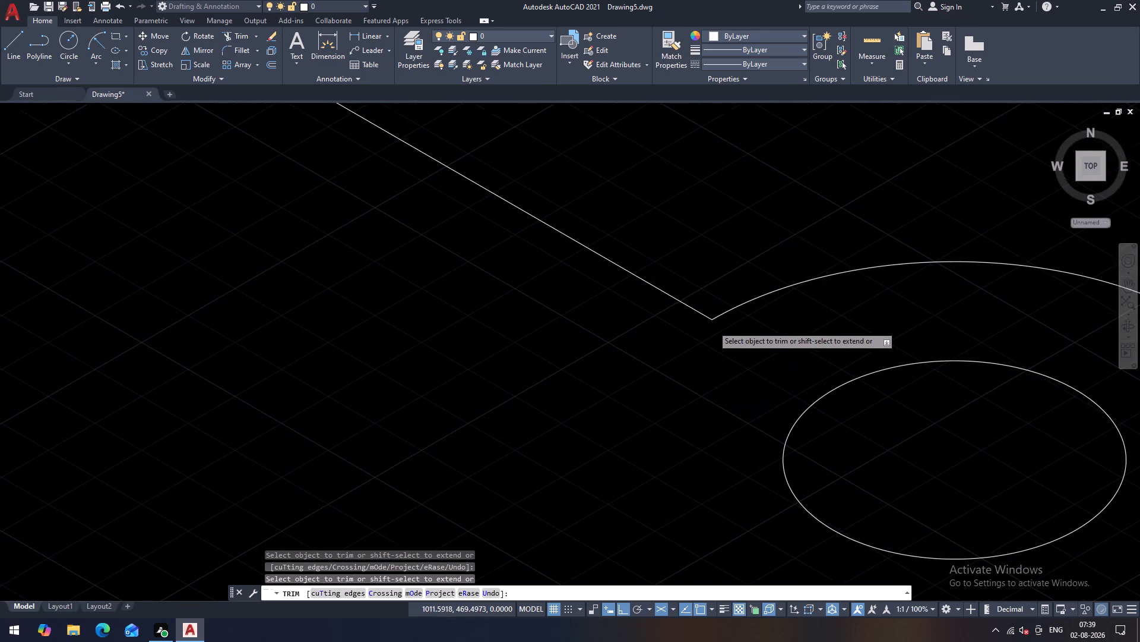
scroll(713, 326, up, 3)
scroll(678, 243, up, 2)
scroll(677, 256, down, 7)
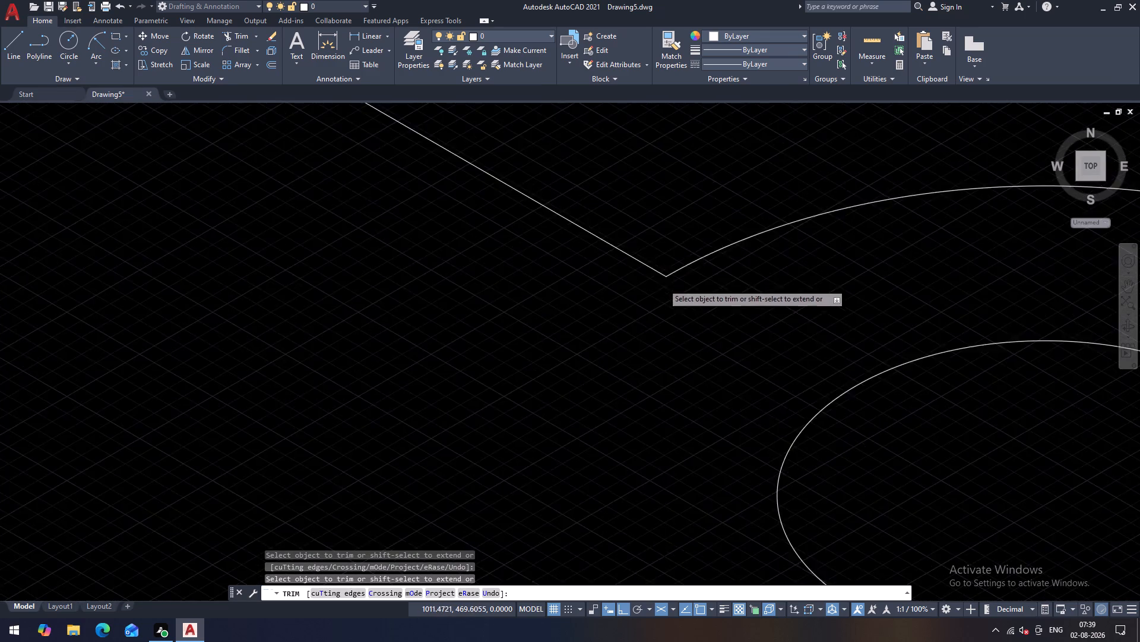
scroll(661, 297, down, 5)
scroll(726, 396, down, 1)
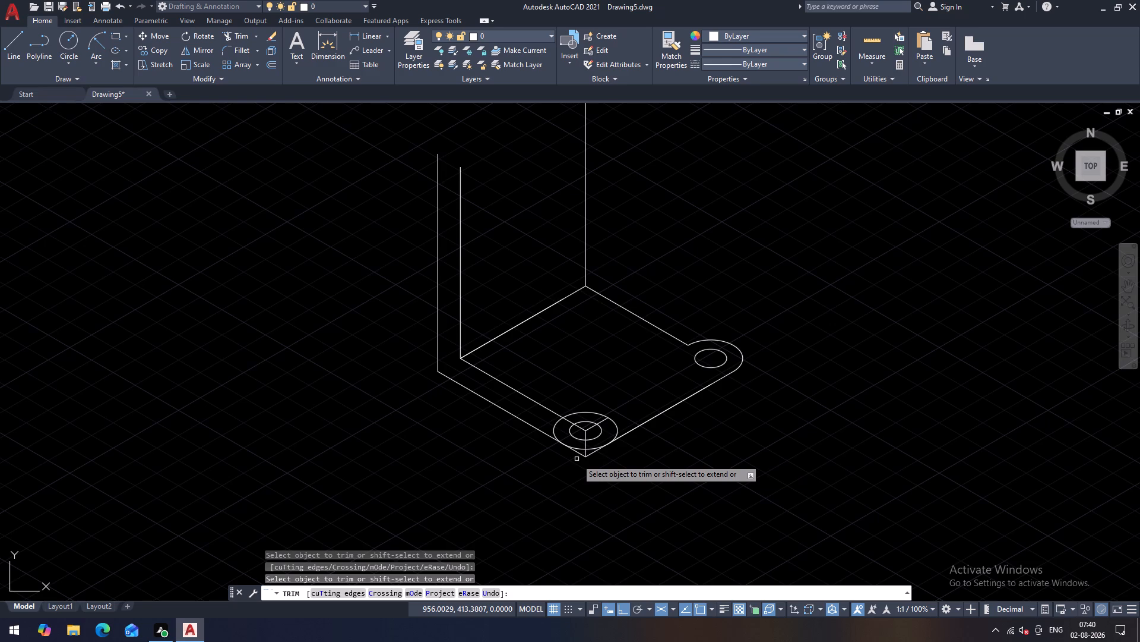
Trim the lower edge ends and the vertical edge that extend beyond the outer circle at the front corner.
scroll(577, 459, up, 1)
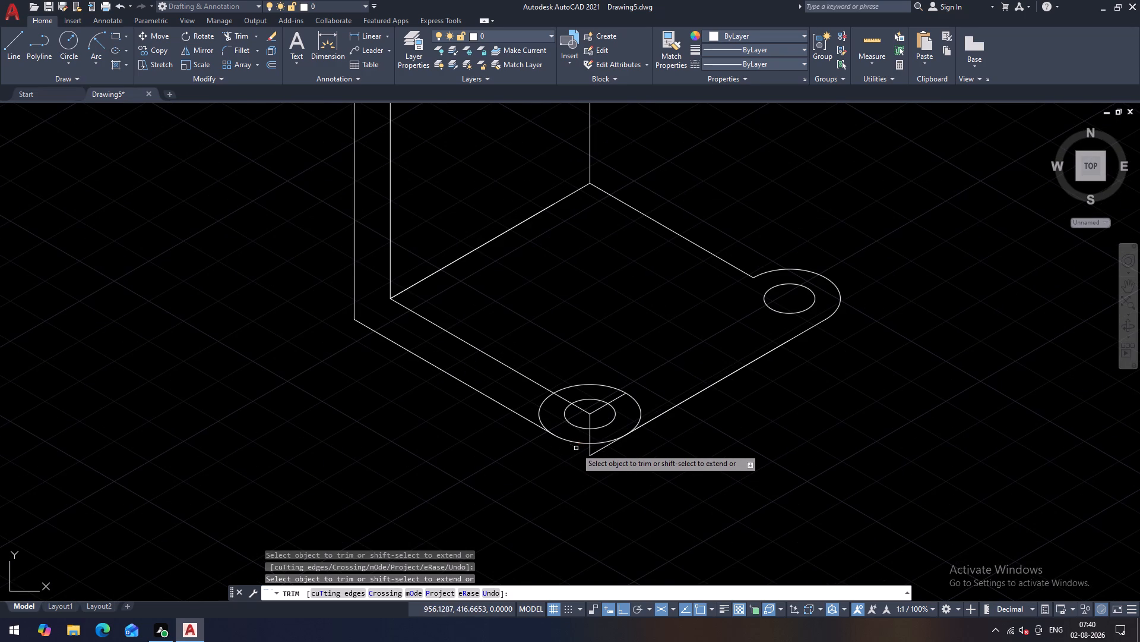
click(576, 448)
drag(593, 450, 581, 455)
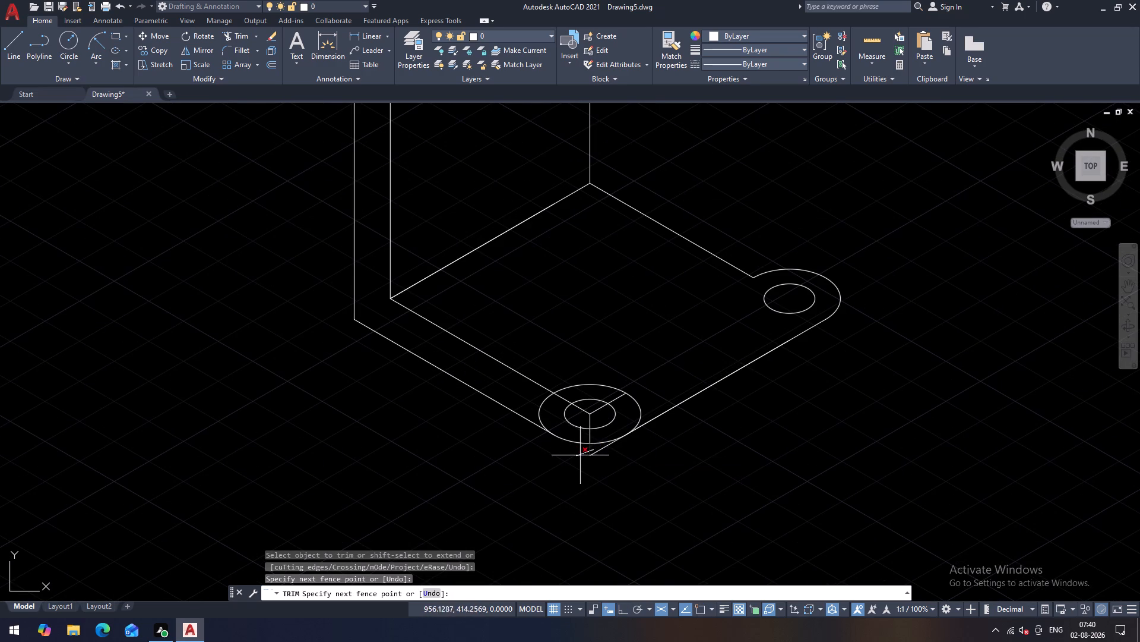
drag(581, 455, 606, 460)
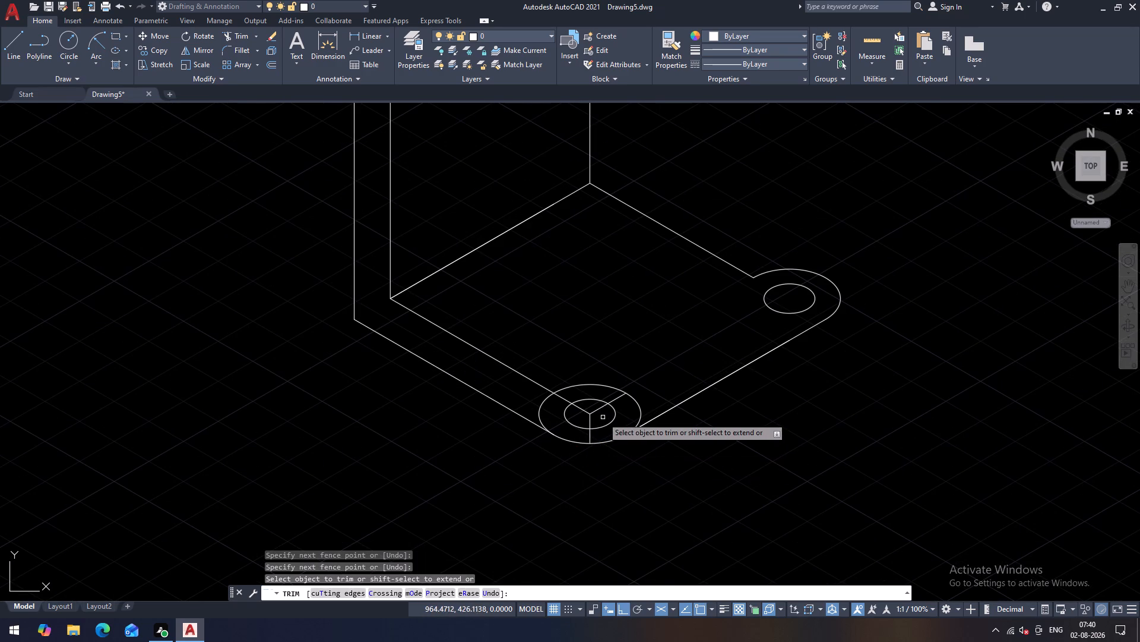
Trim the front corner's upper and right outer arcs, the edge pieces between its two circles, and the vertical edge inside them.
scroll(599, 427, up, 1)
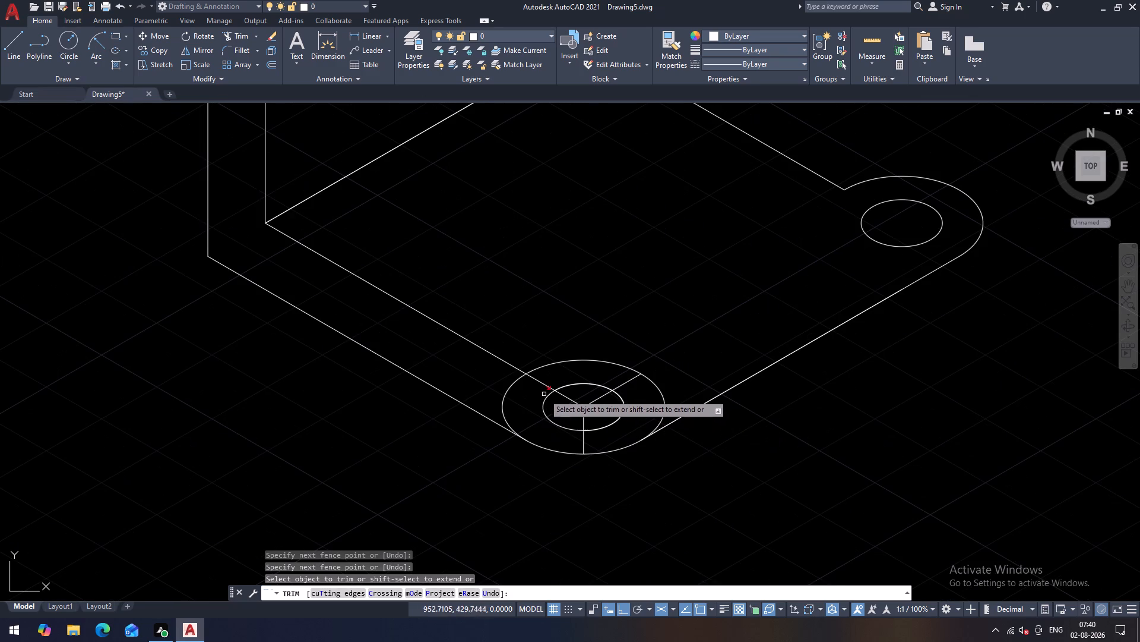
click(544, 383)
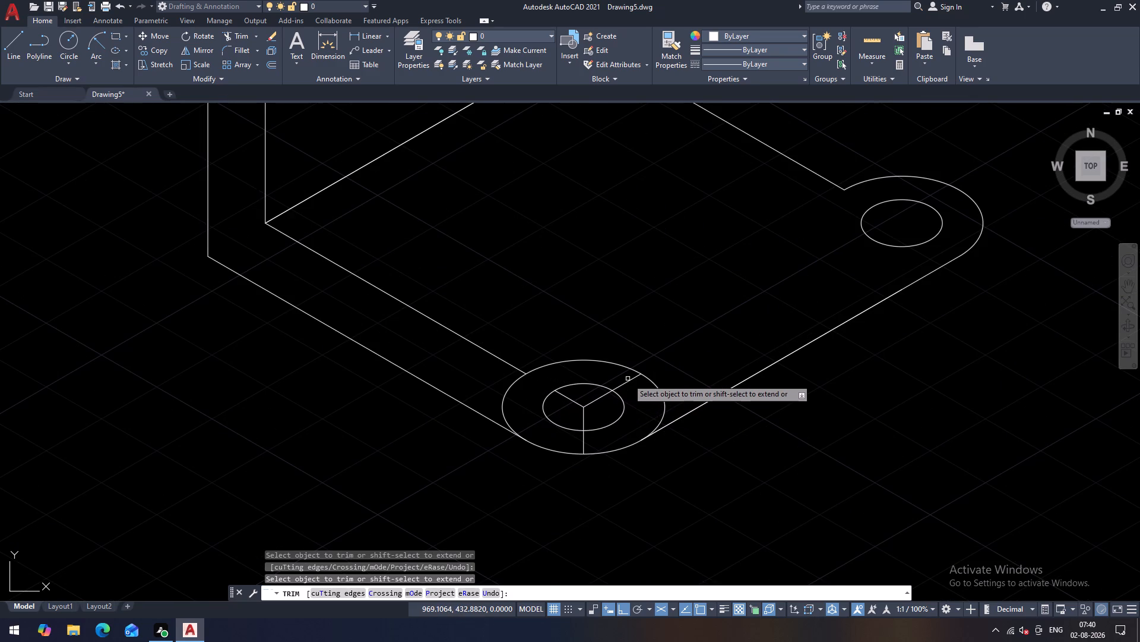
drag(559, 345, 606, 376)
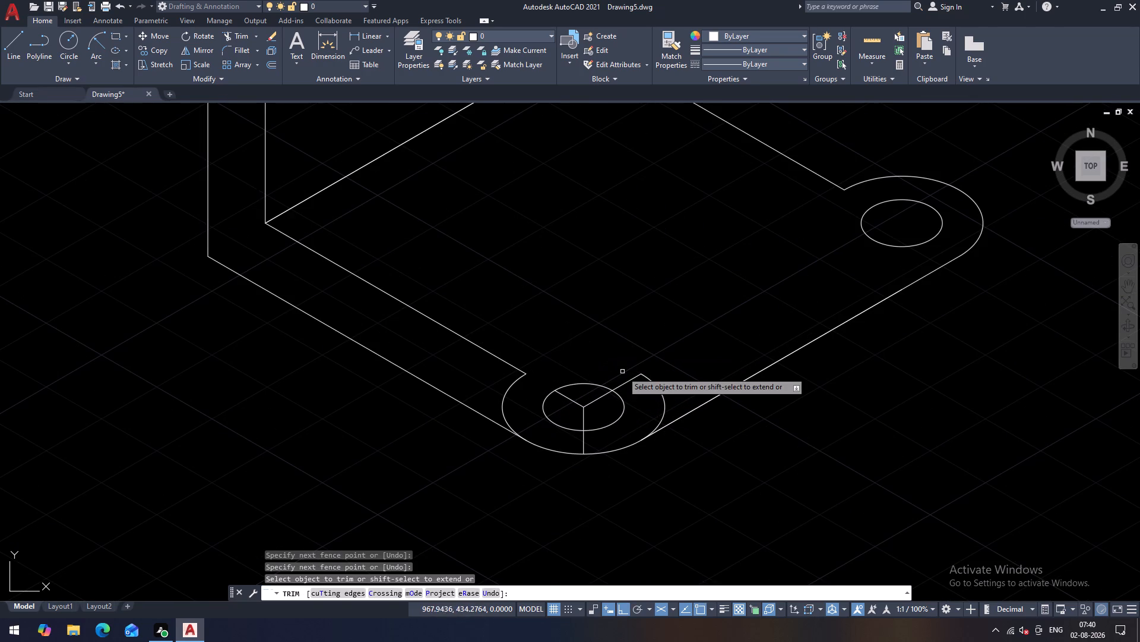
drag(666, 377, 643, 398)
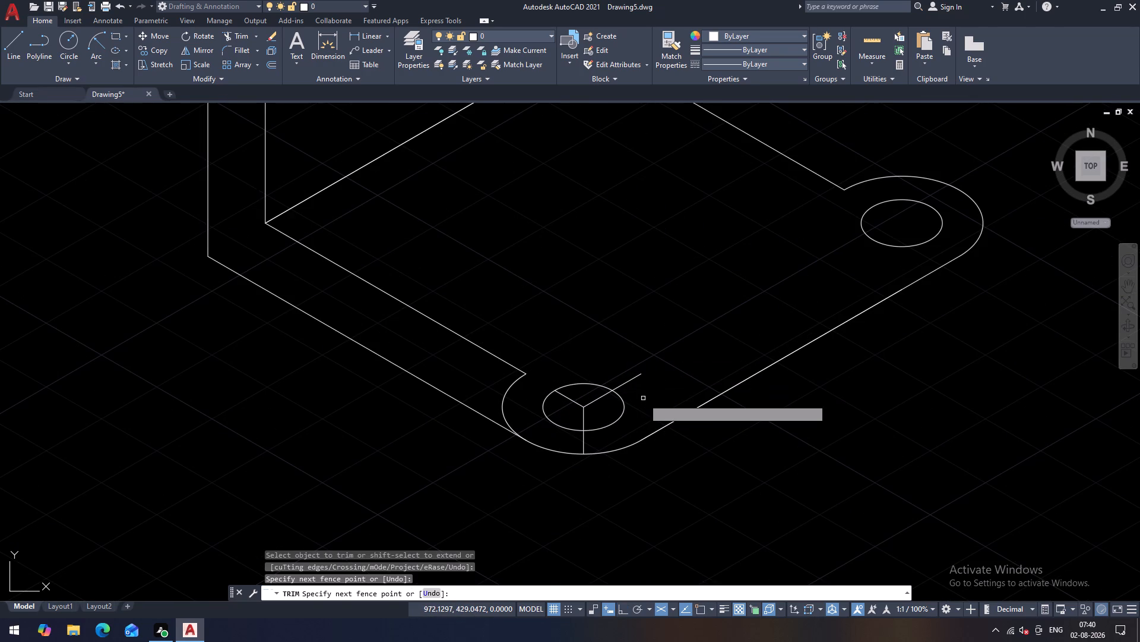
drag(642, 398, 625, 360)
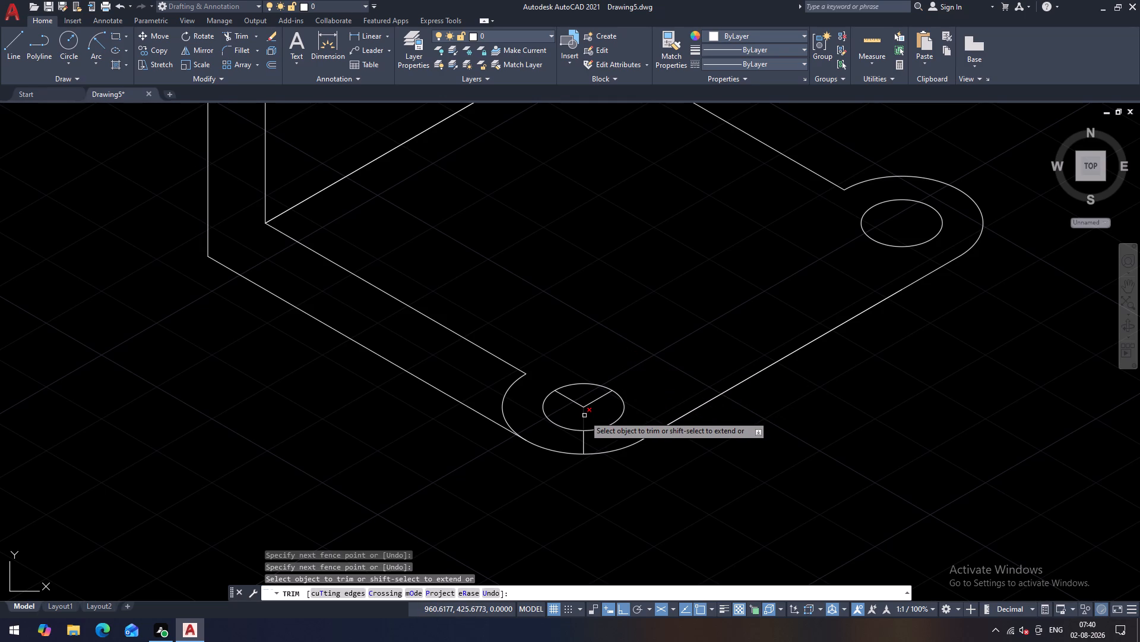
click(583, 417)
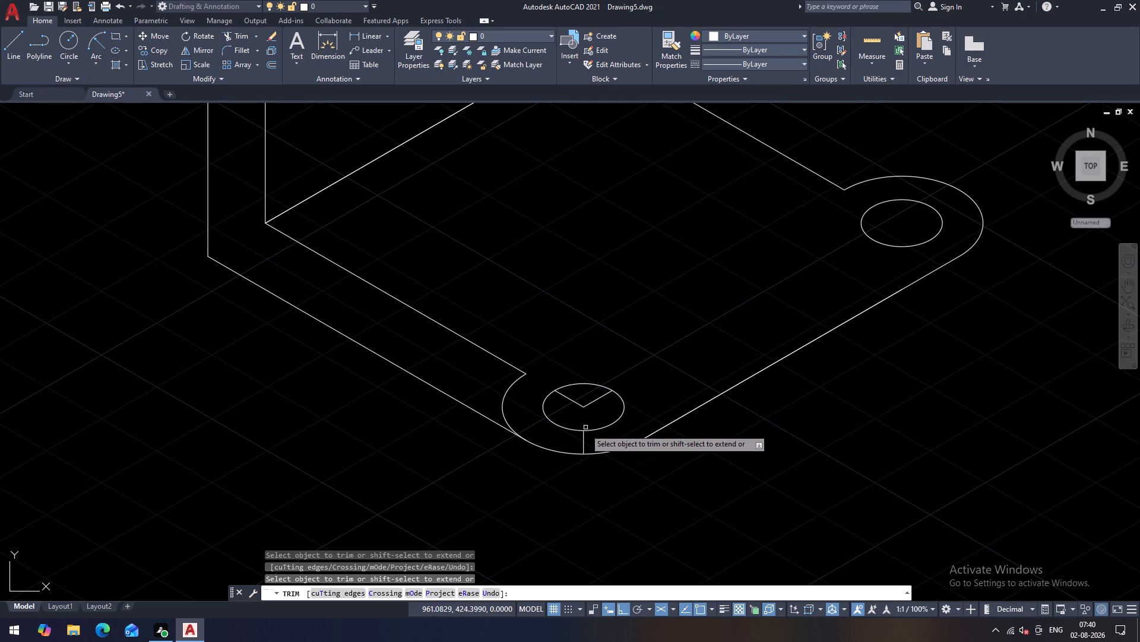
click(585, 440)
scroll(594, 477, down, 1)
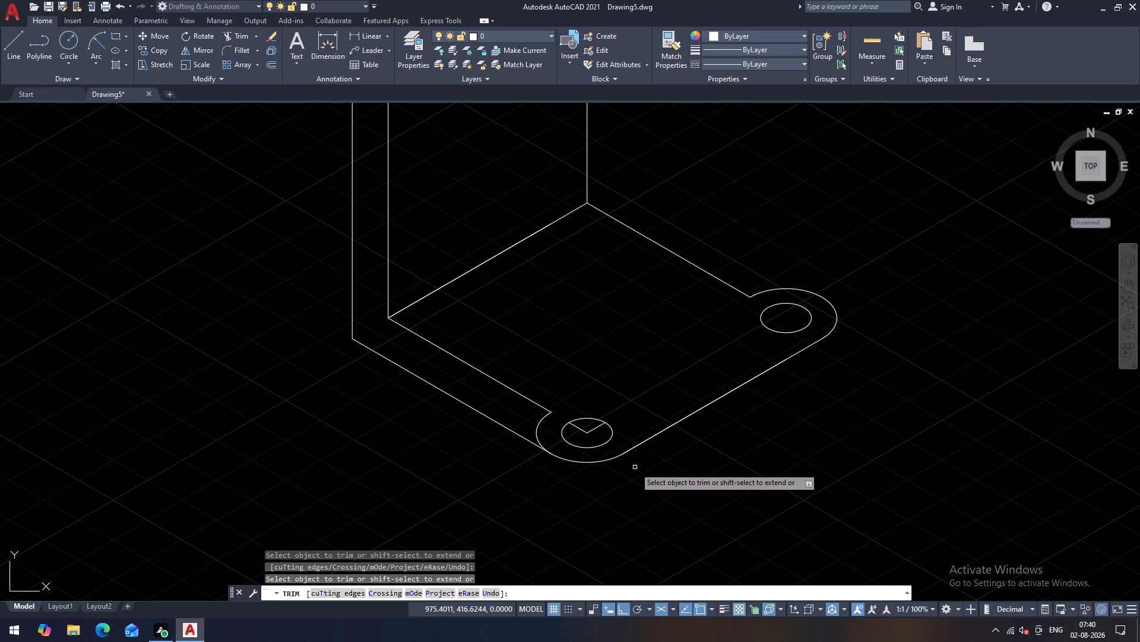
middle_drag(634, 455, 608, 452)
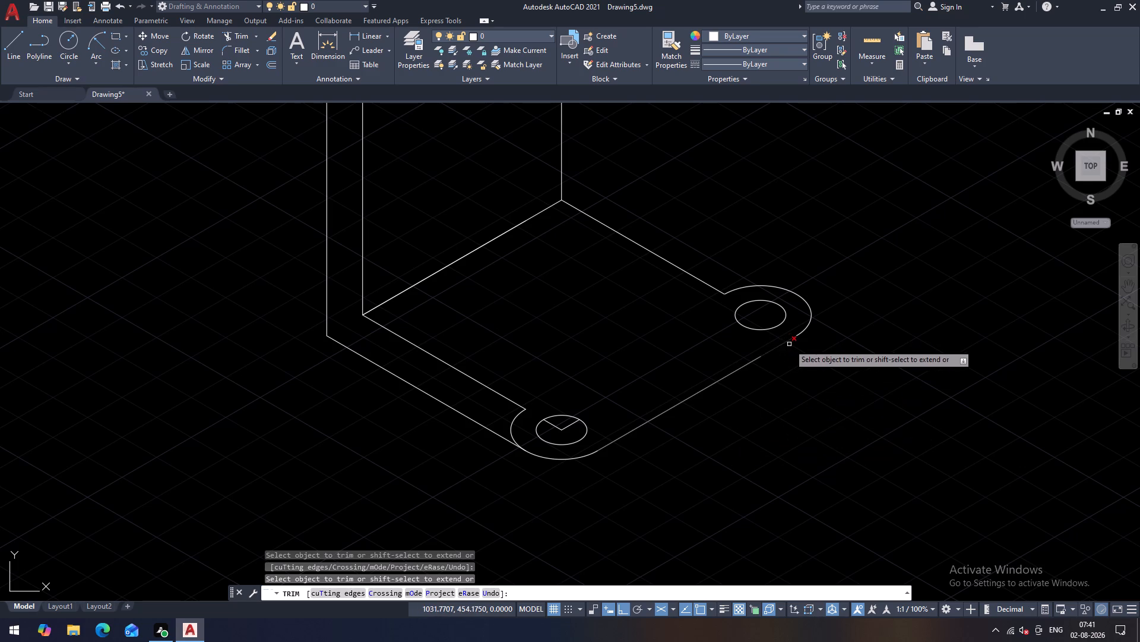
key(Escape)
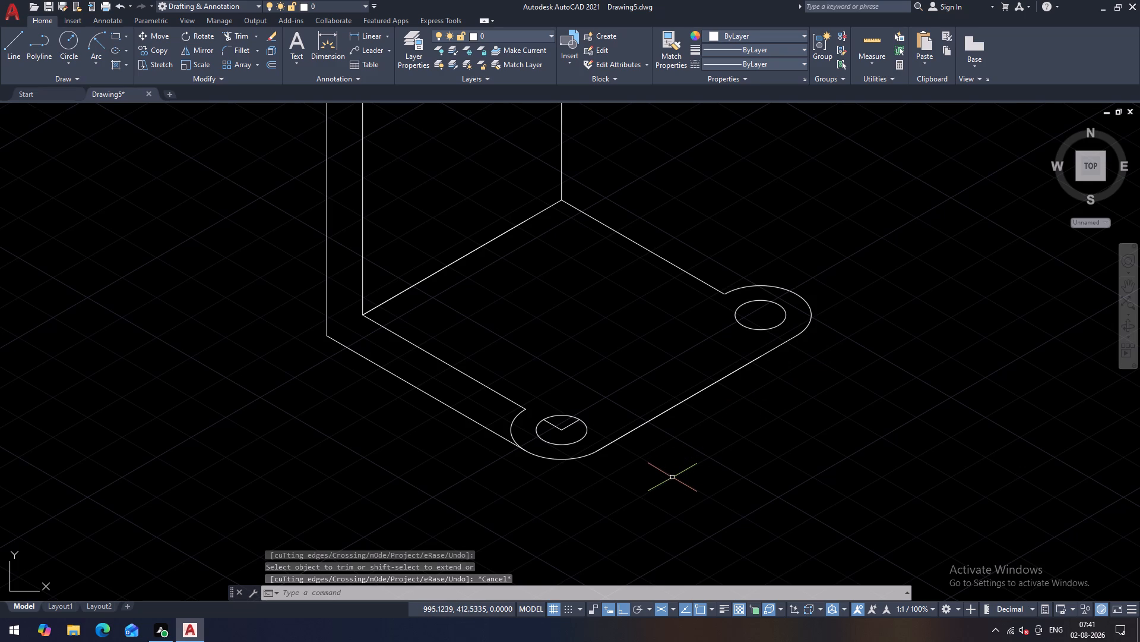
key(Escape)
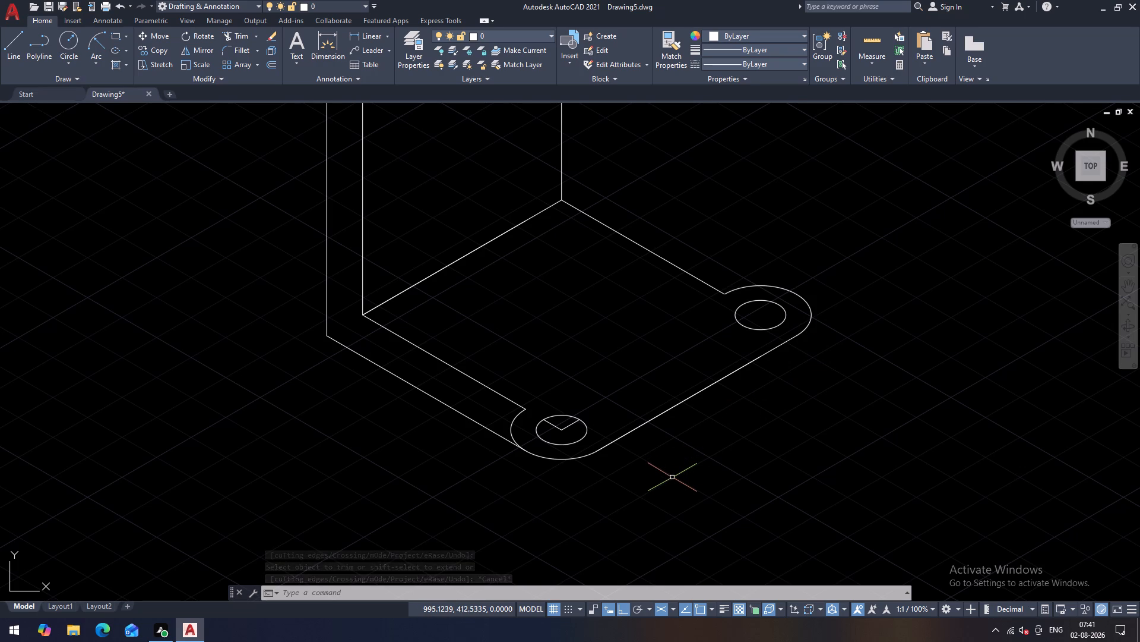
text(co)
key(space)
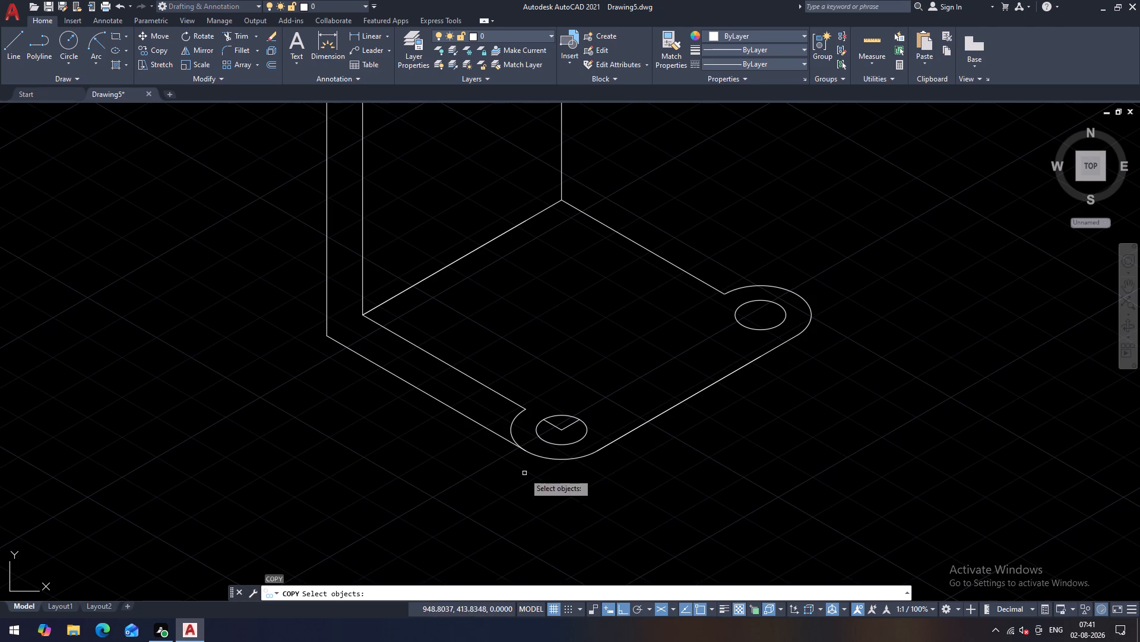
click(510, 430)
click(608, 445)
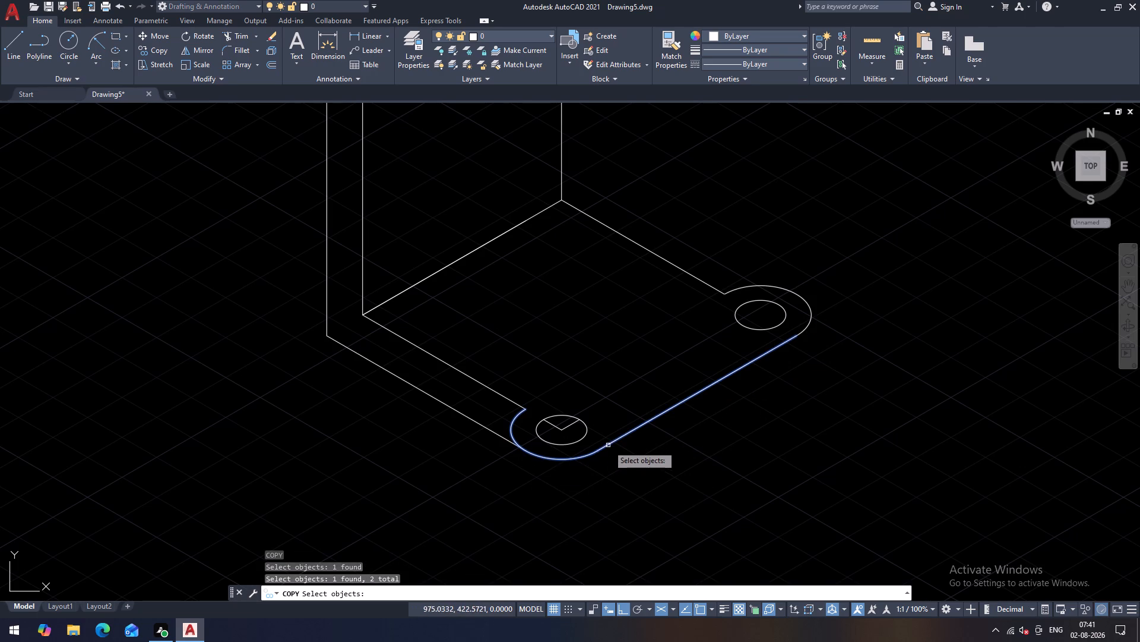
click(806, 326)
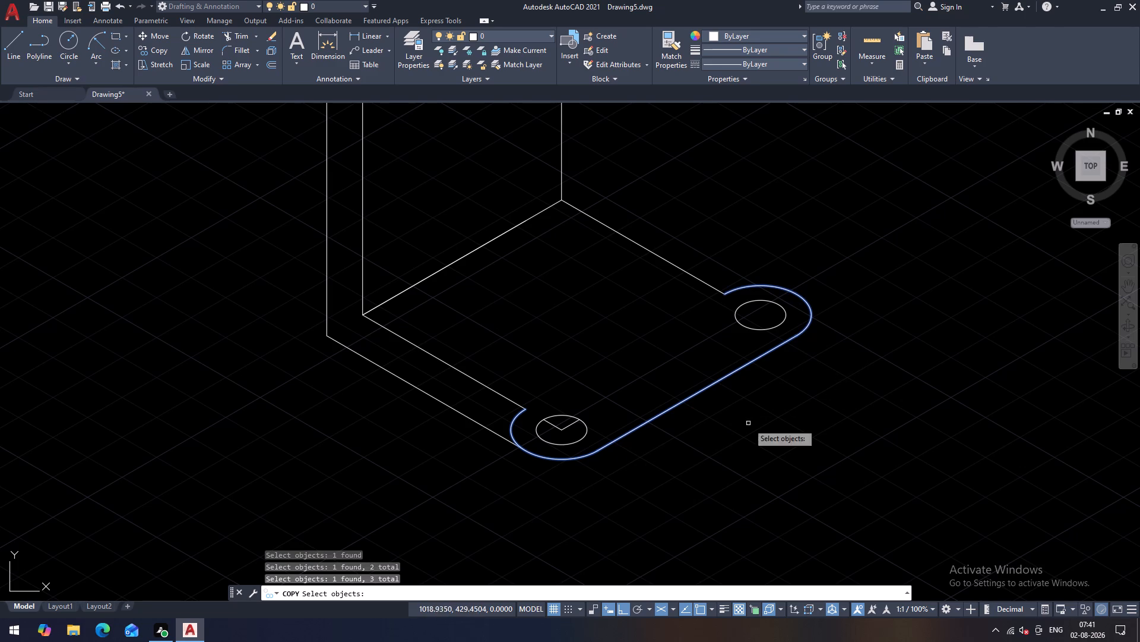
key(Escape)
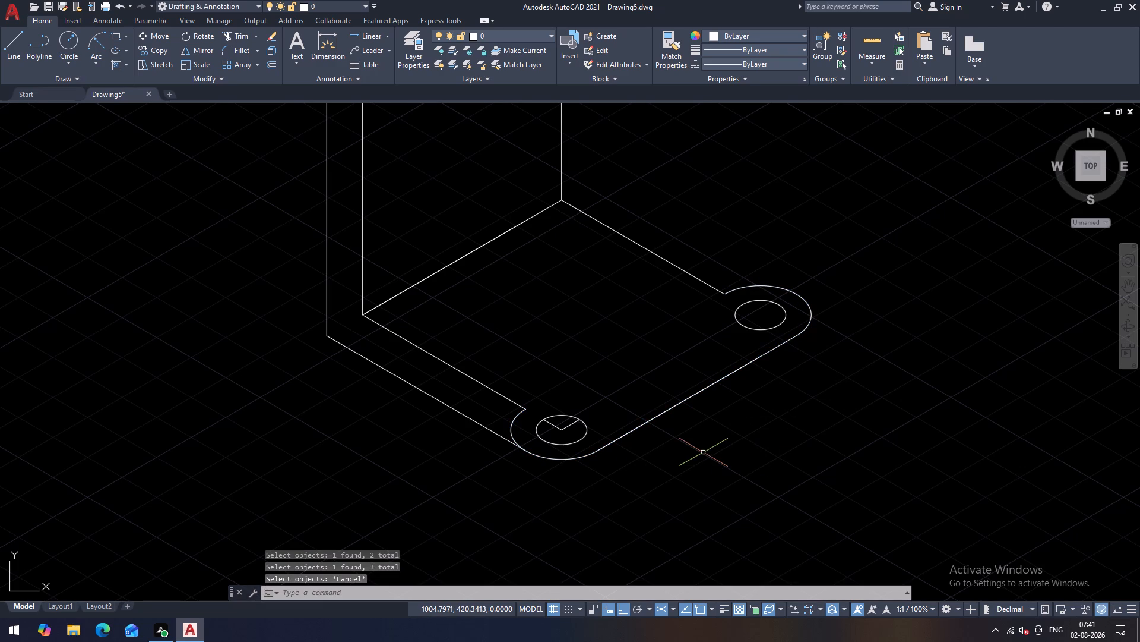
Copy the two outer corner arcs and the edge joining them 13 units straight down to form the base plate's thickness.
key(space)
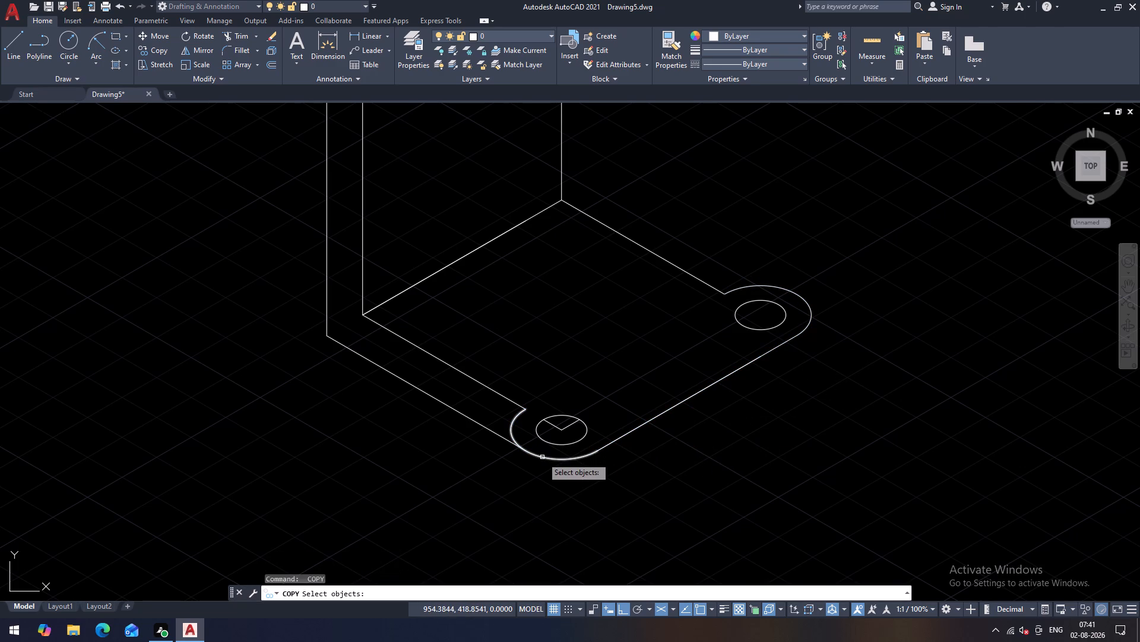
click(542, 457)
click(616, 438)
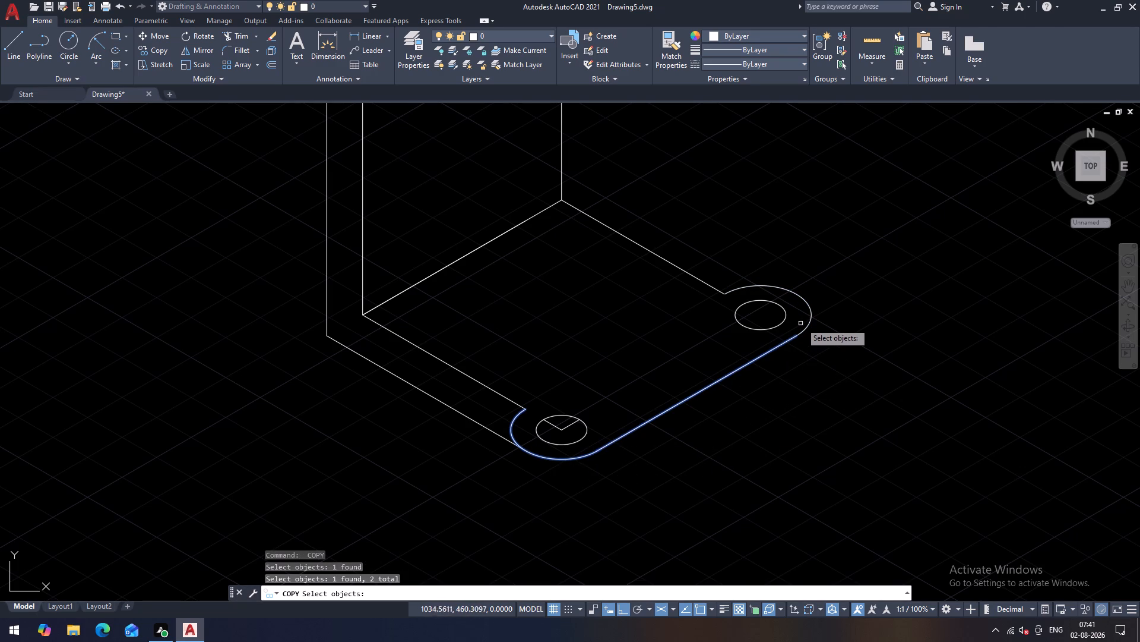
click(809, 325)
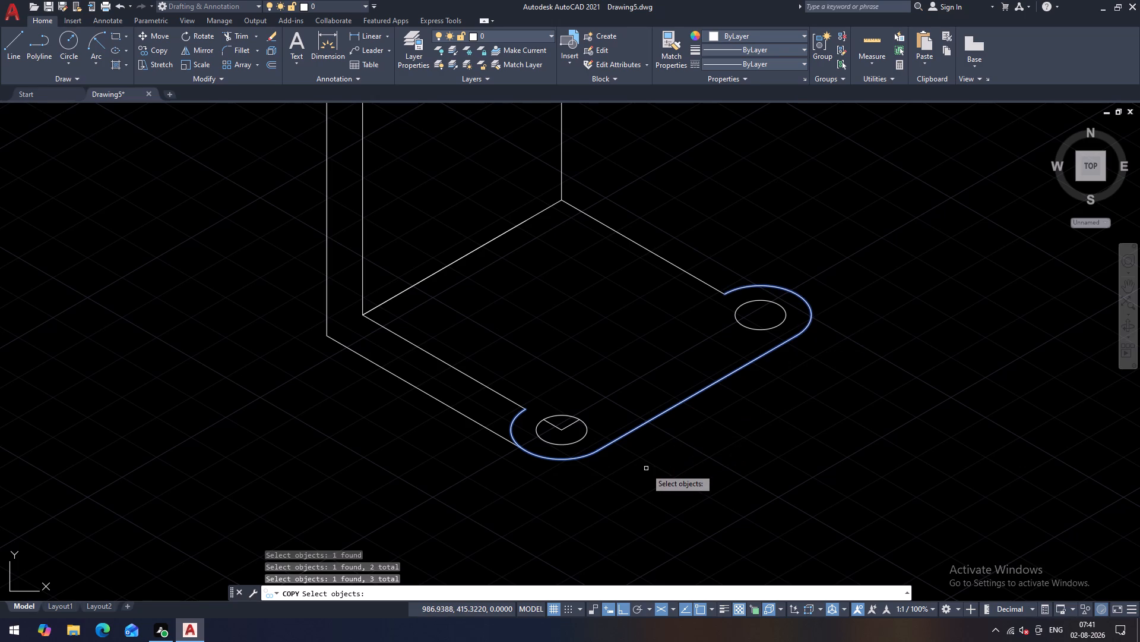
key(space)
click(522, 409)
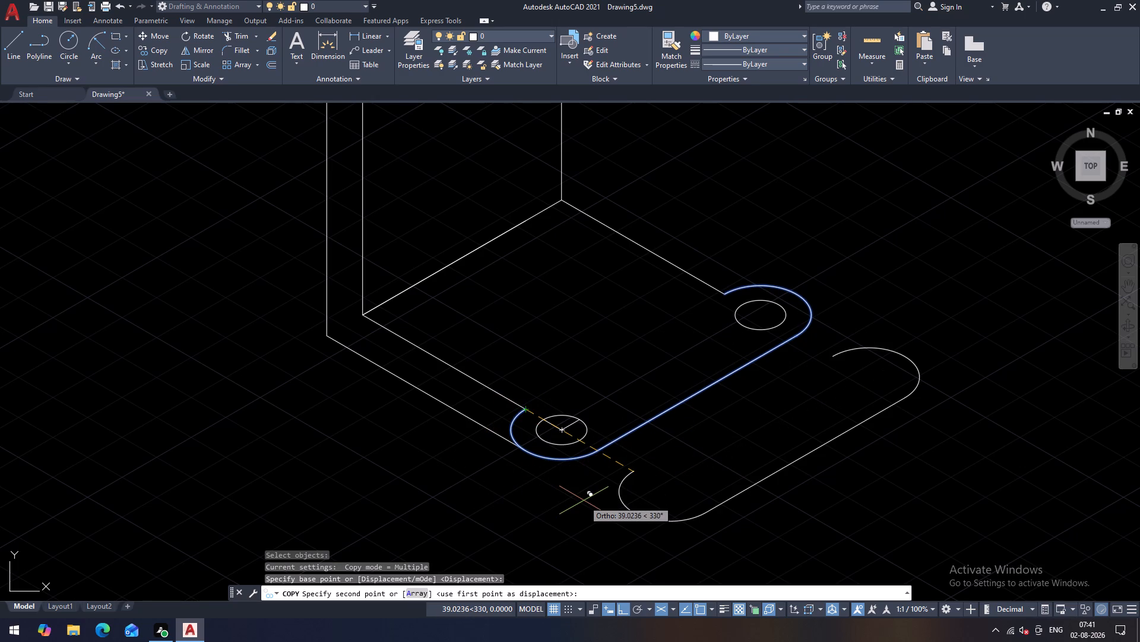
key(F5)
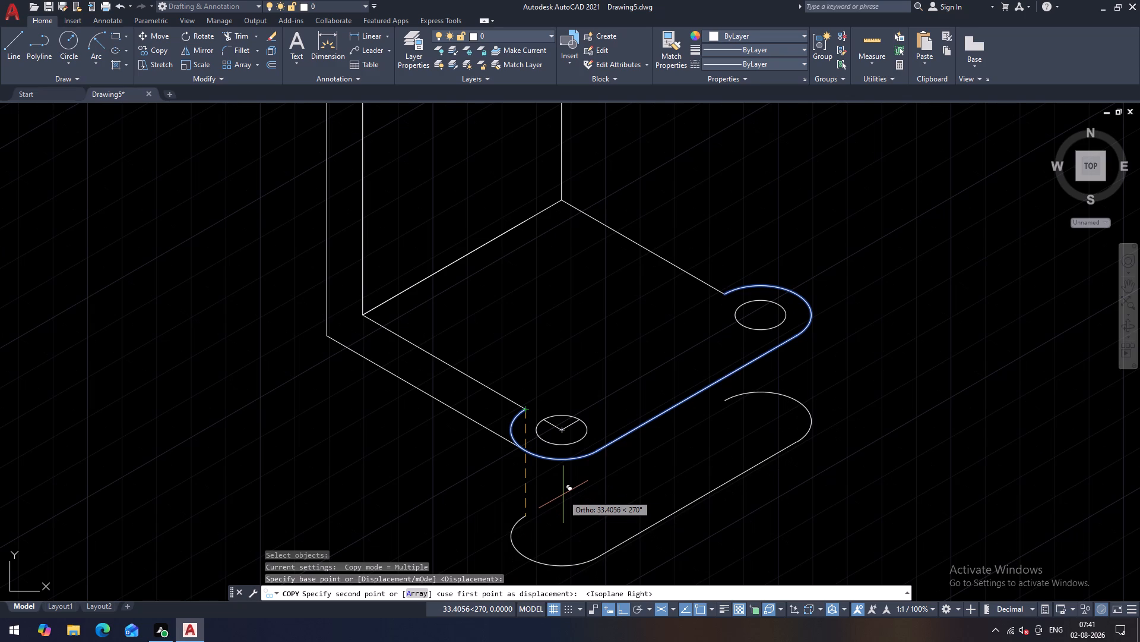
text(13)
key(Return)
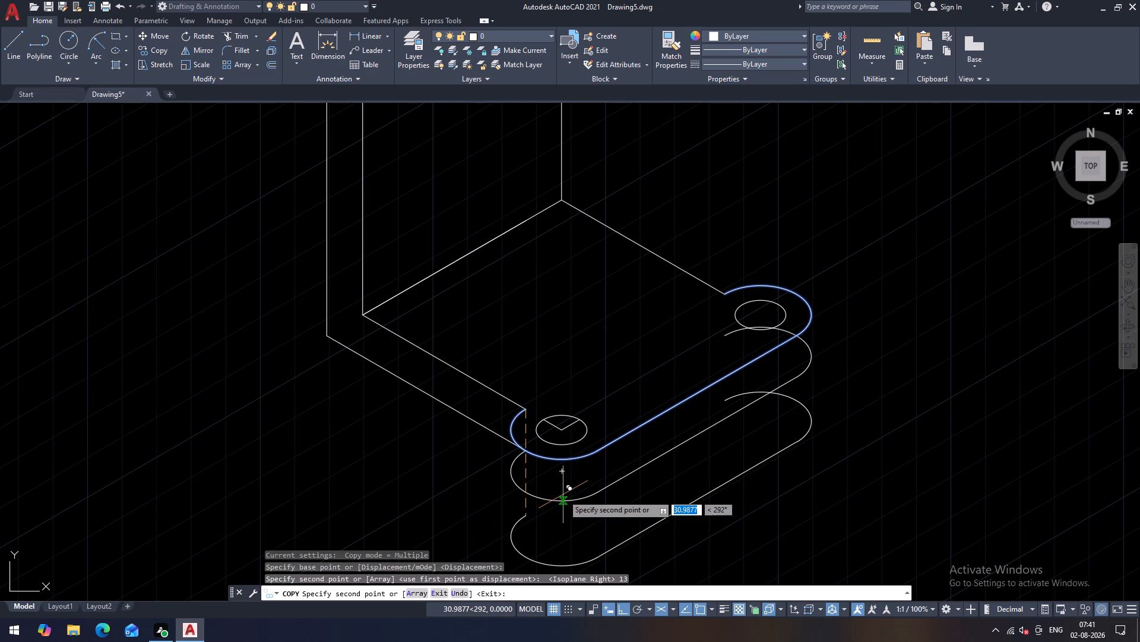
key(Escape)
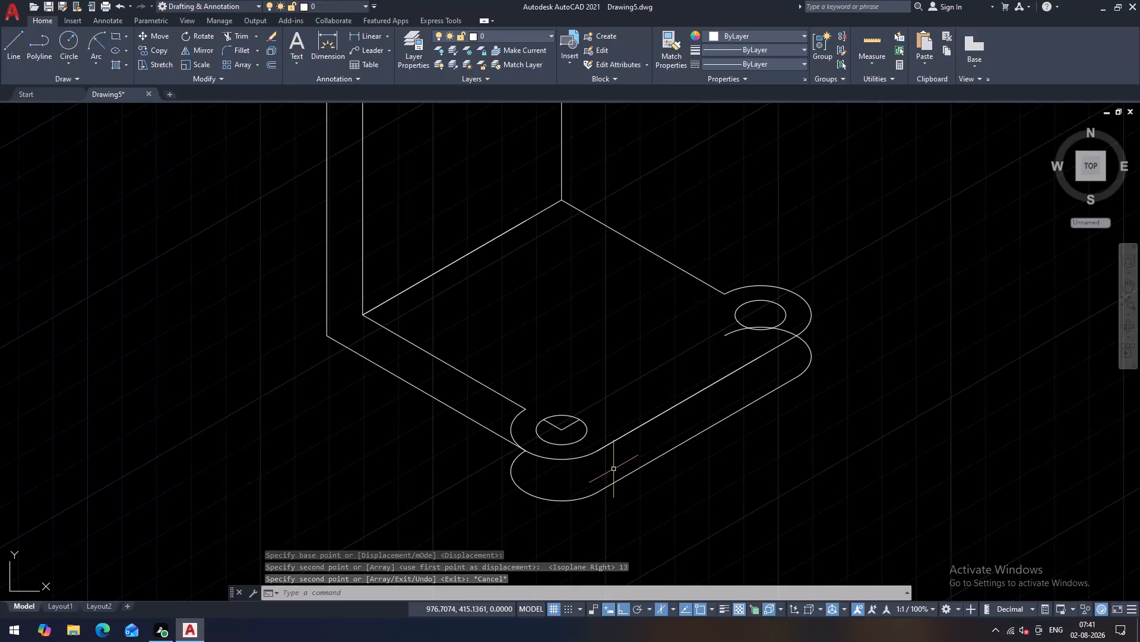
Draw vertical lines joining the upper and lower outer arcs at their side quadrants on the right and front corners.
scroll(575, 465, up, 1)
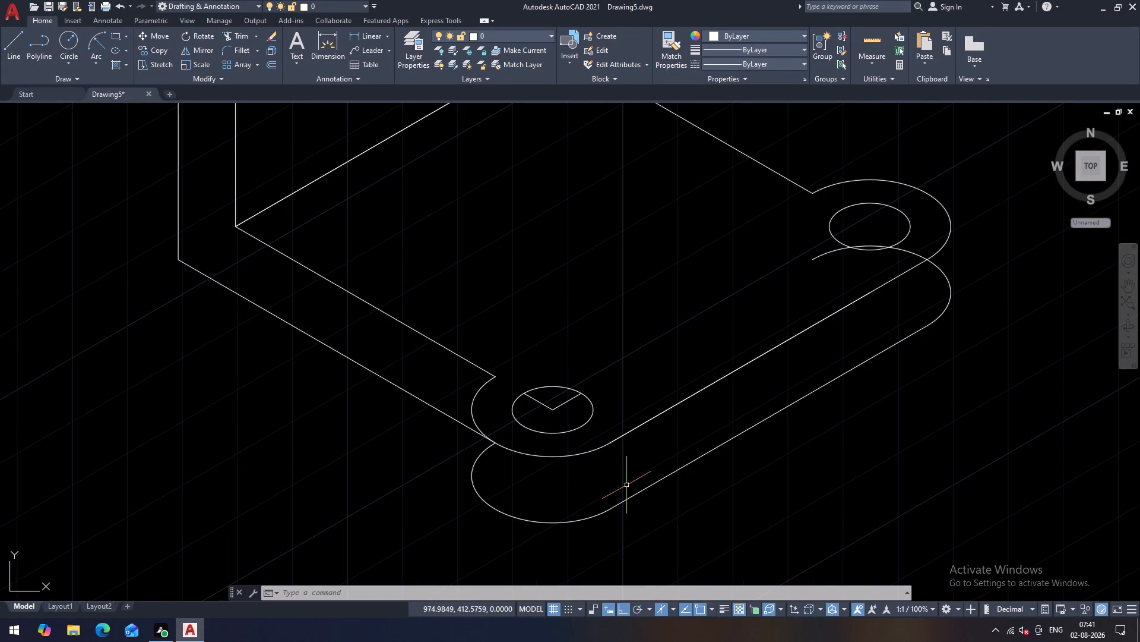
scroll(626, 485, down, 1)
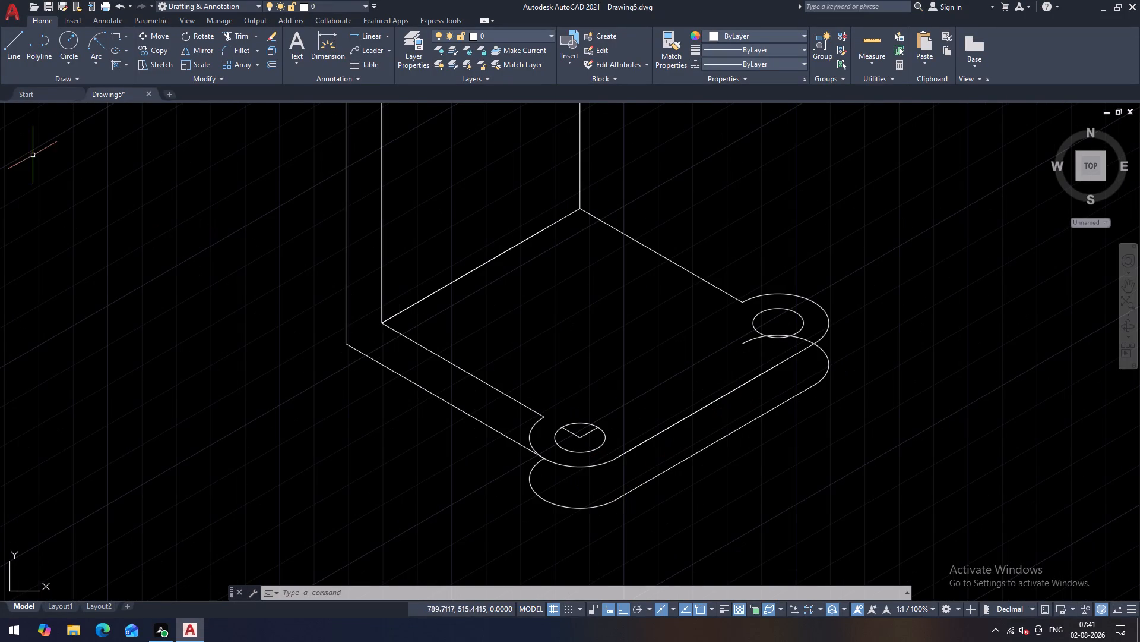
key(Escape)
text(l)
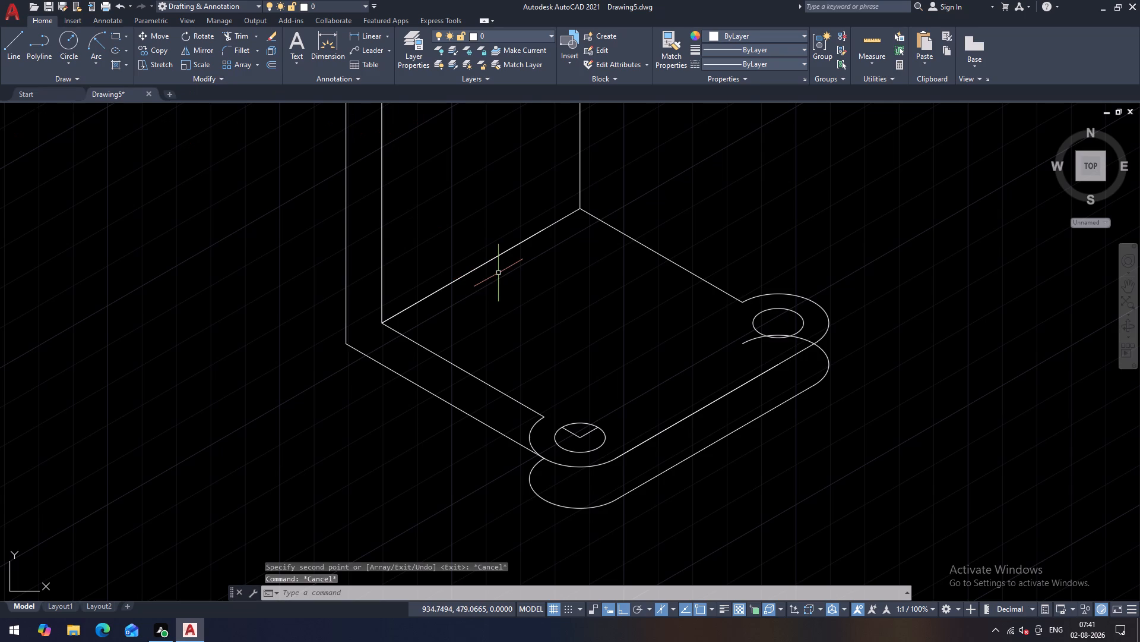
key(space)
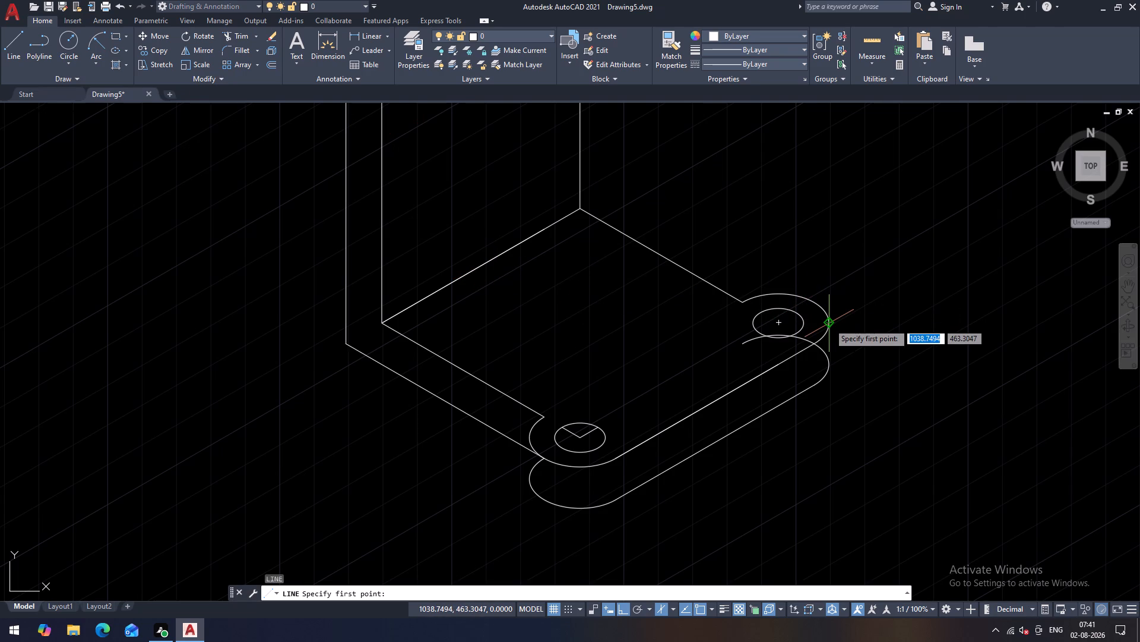
click(829, 323)
click(831, 366)
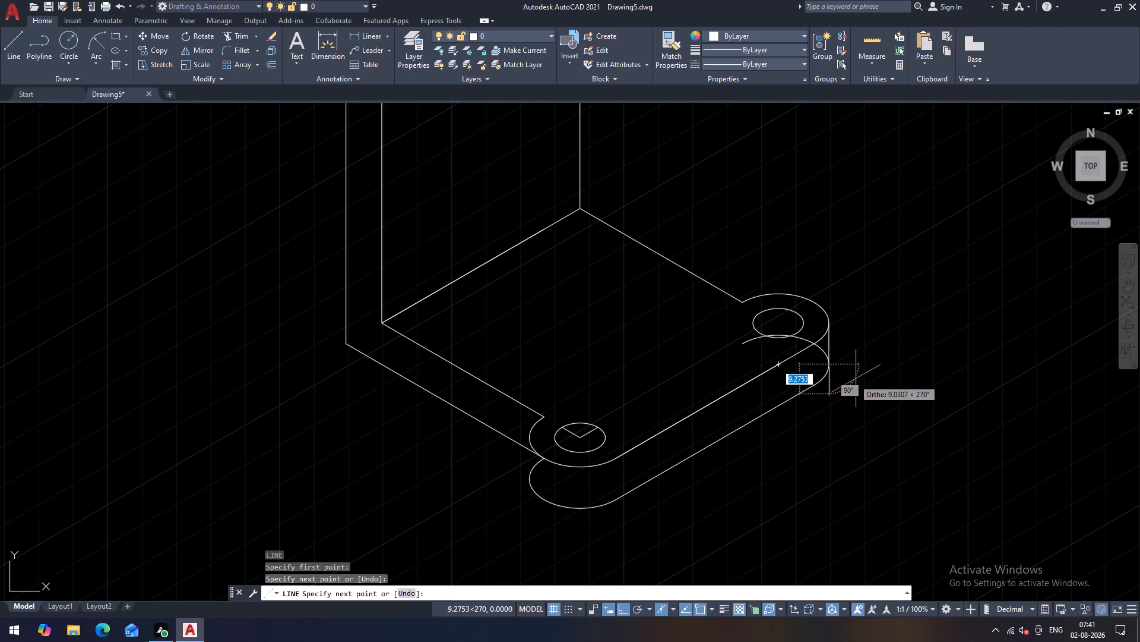
key(Escape)
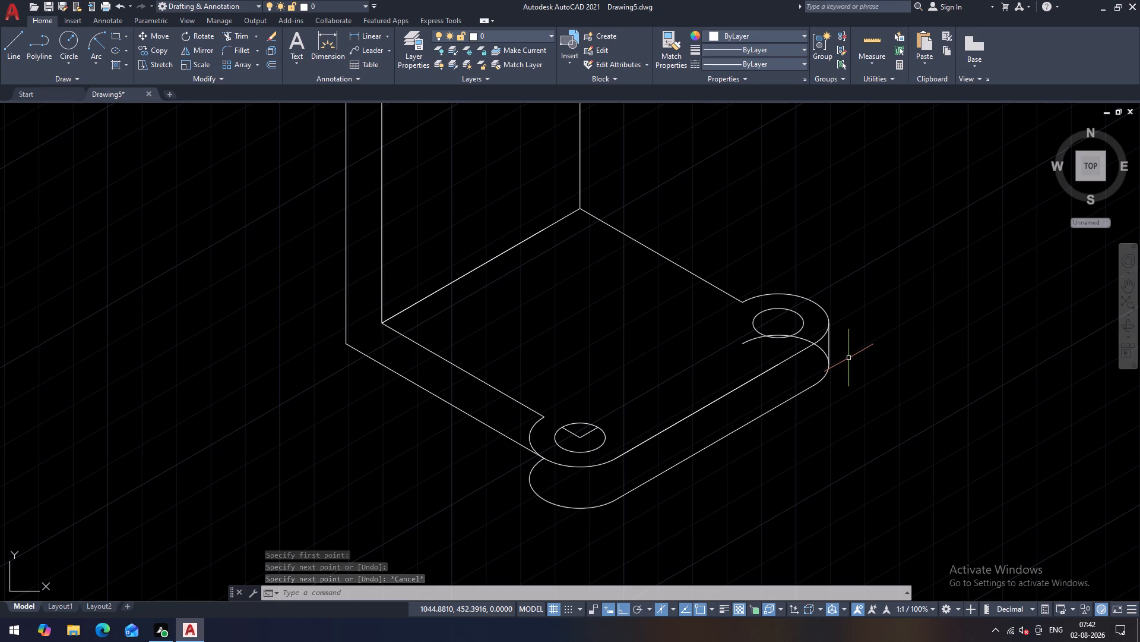
key(space)
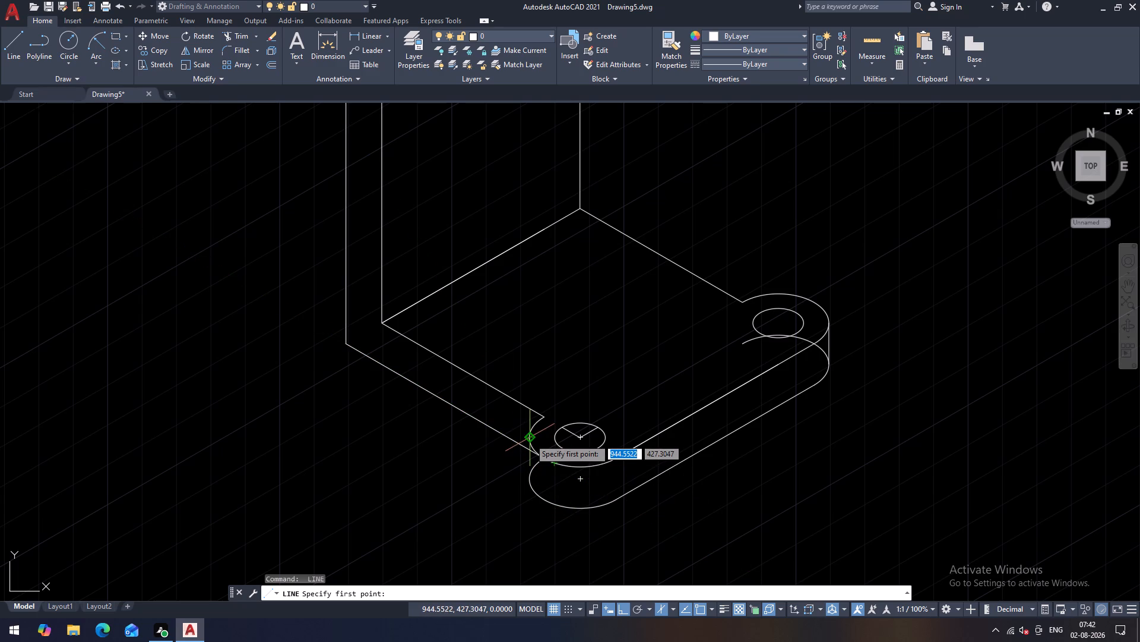
scroll(530, 439, up, 1)
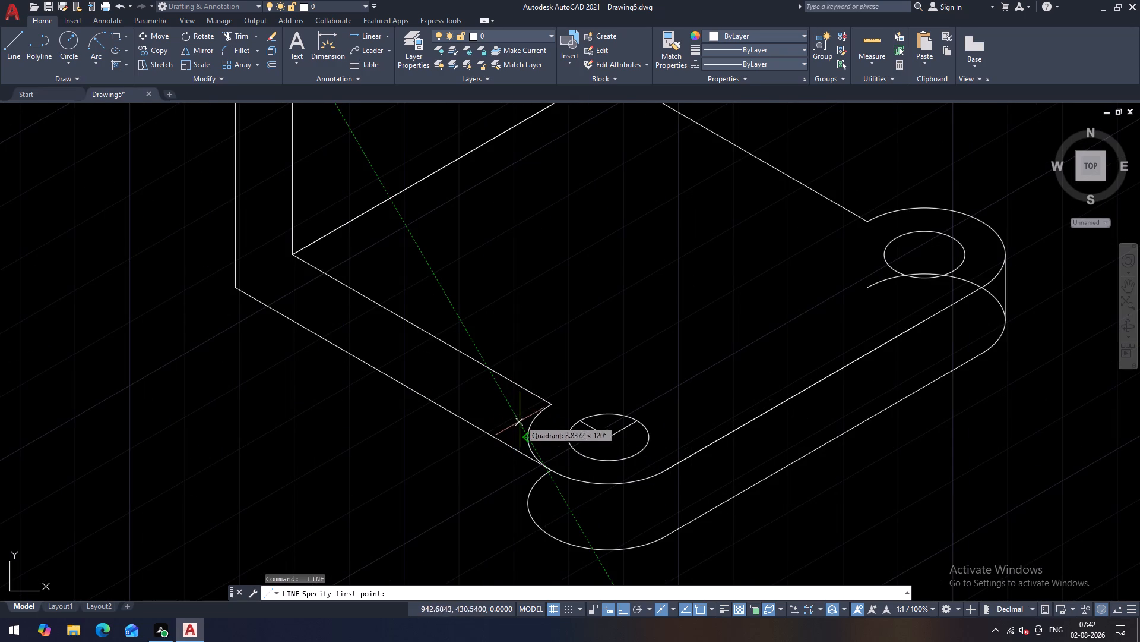
click(527, 435)
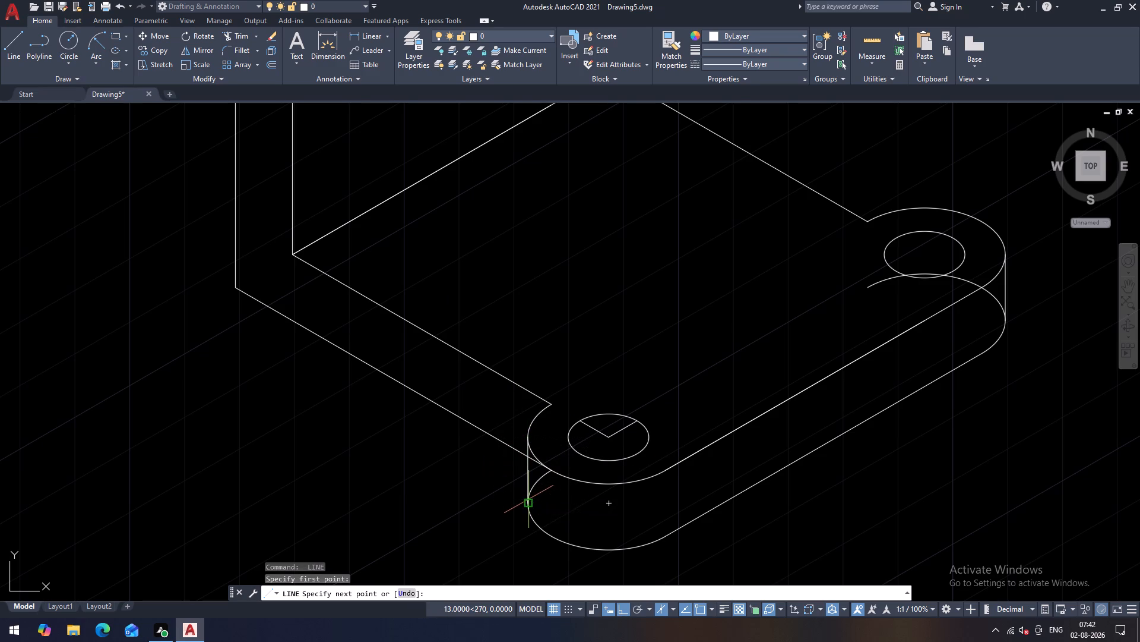
click(528, 499)
key(Escape)
scroll(590, 510, down, 1)
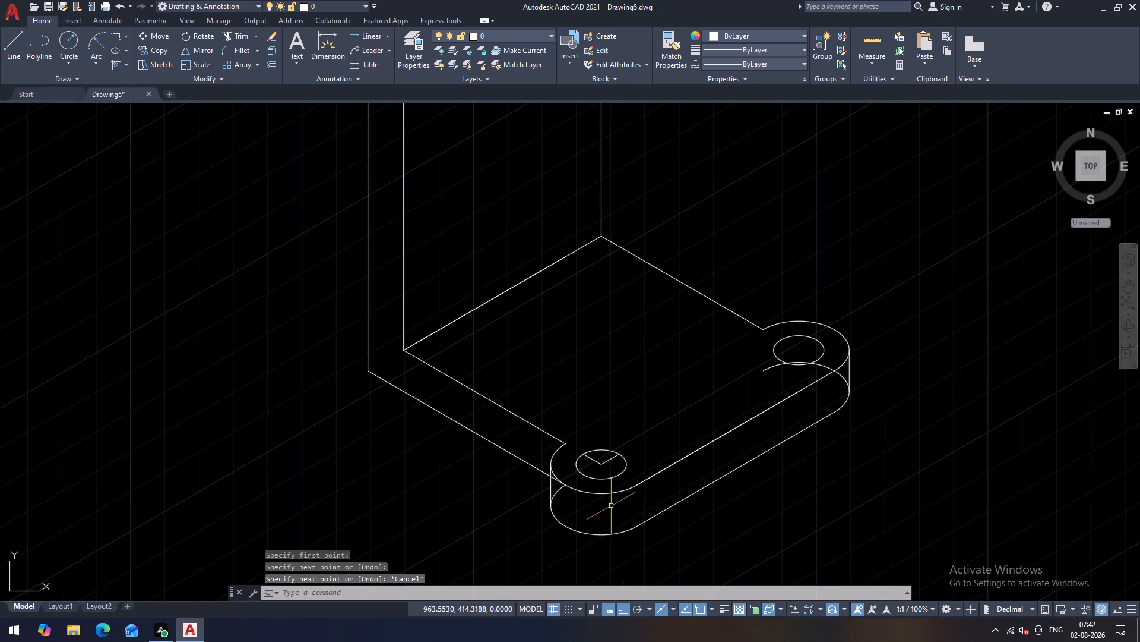
Trim the lower edge end beyond the front corner's vertical line and the hidden upper part of its lower arc.
scroll(611, 506, up, 1)
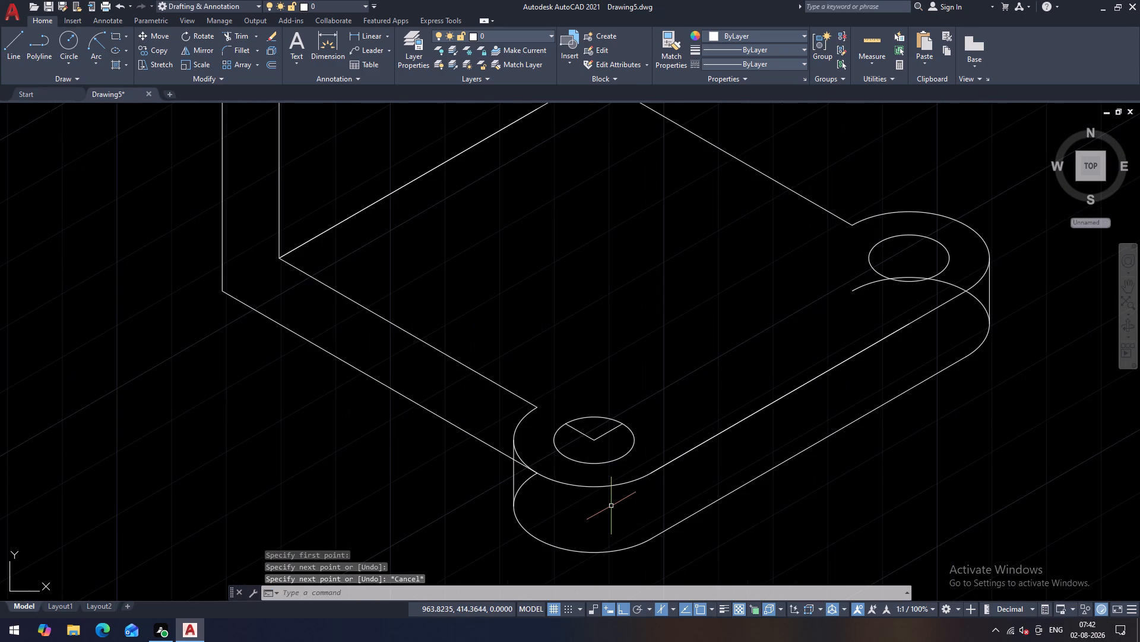
text(tr)
key(space)
key(space)
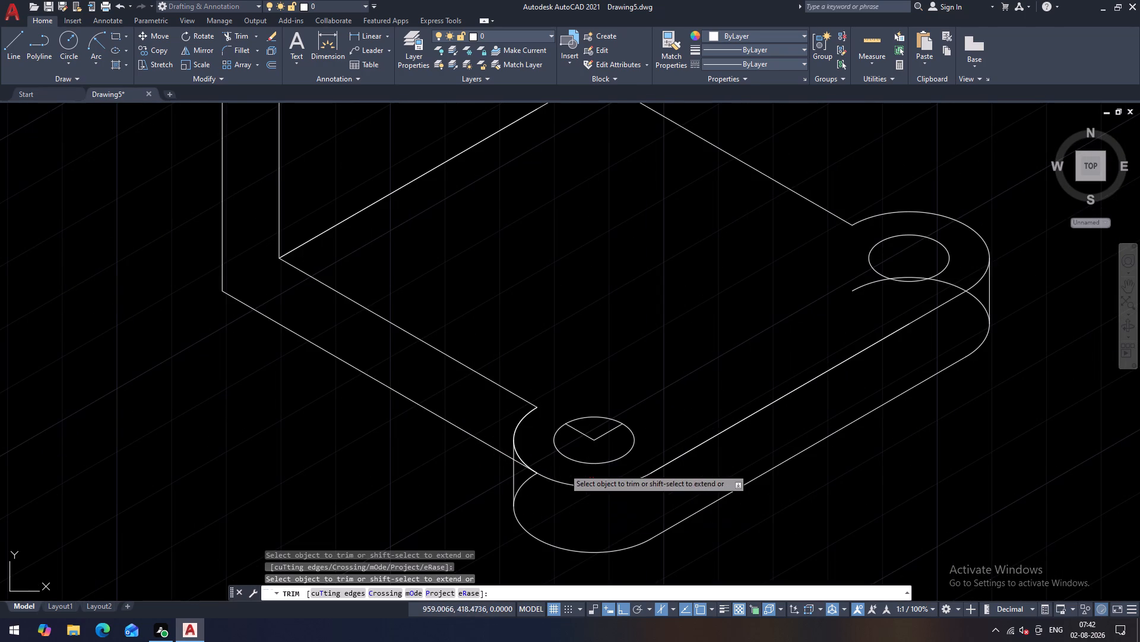
scroll(527, 458, up, 1)
click(515, 468)
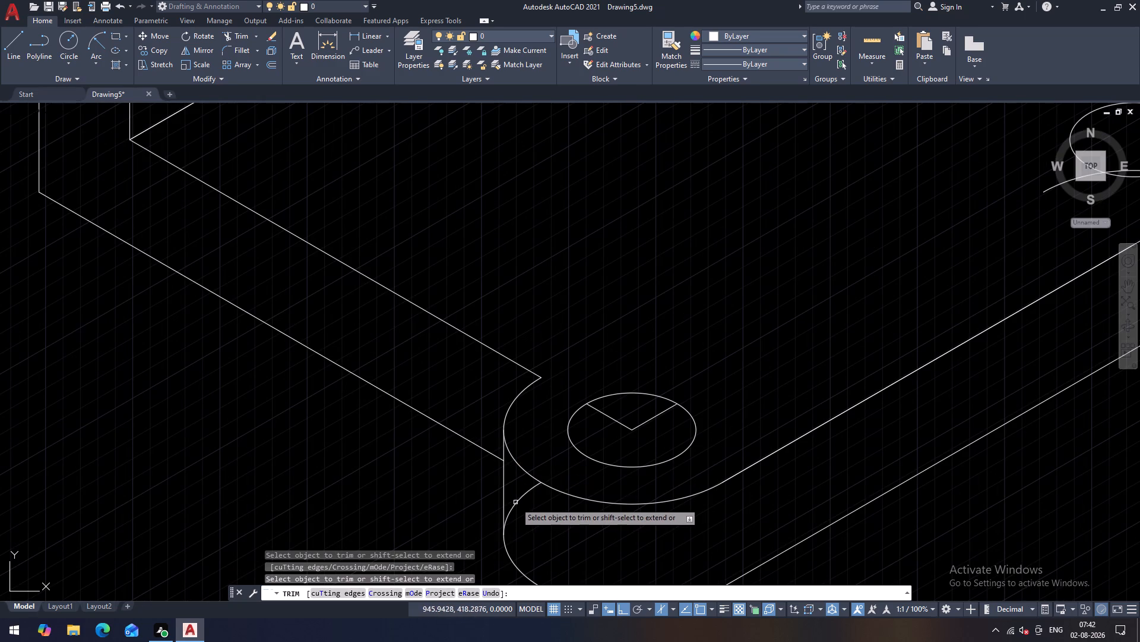
click(518, 502)
scroll(526, 517, down, 2)
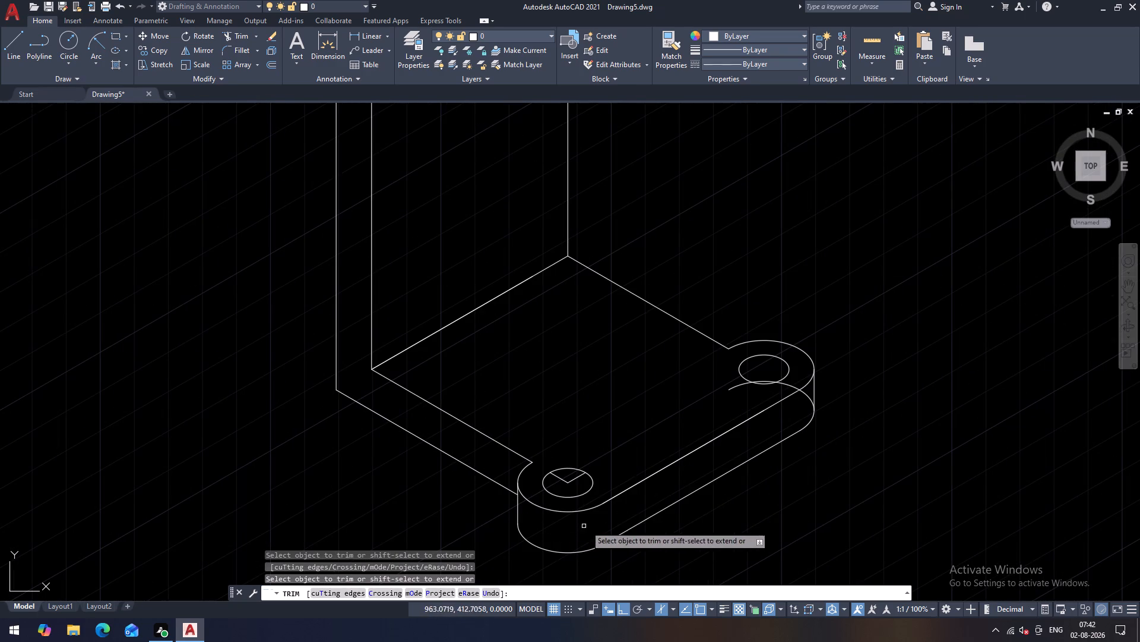
Trim the hidden portions of the right corner's lower arc, including the piece inside the small hole.
scroll(772, 386, up, 1)
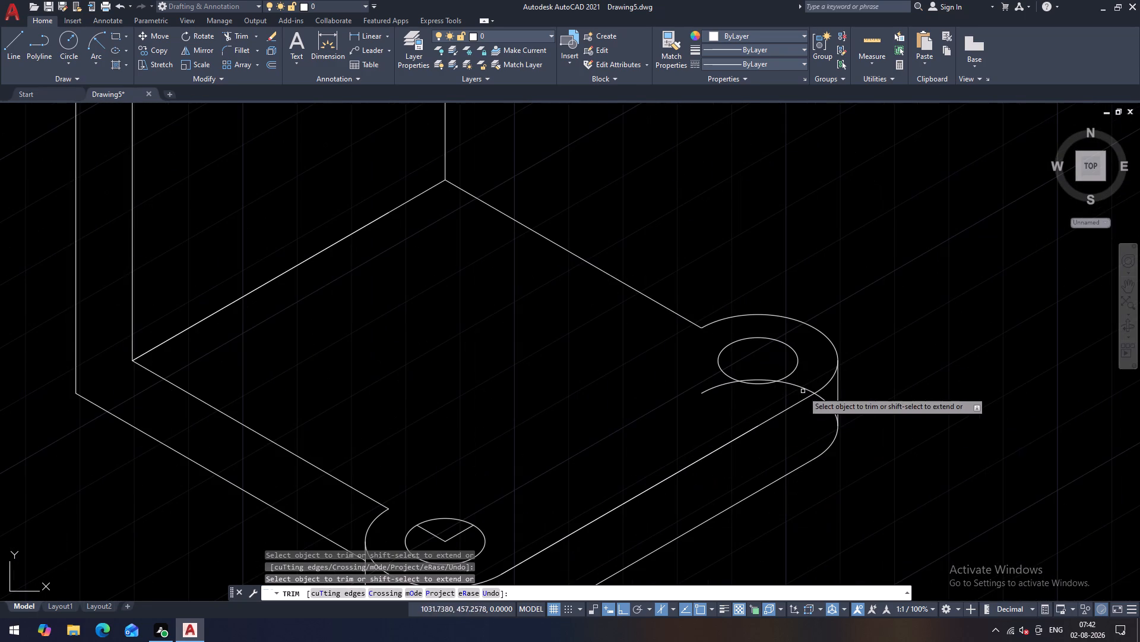
drag(807, 385, 788, 401)
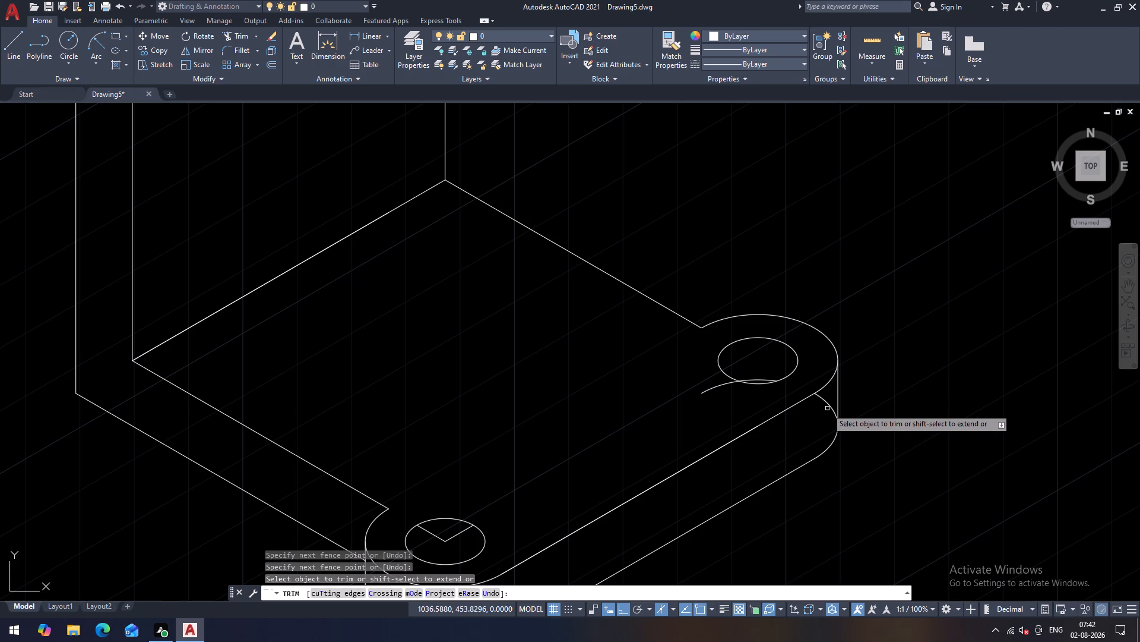
click(829, 407)
click(715, 389)
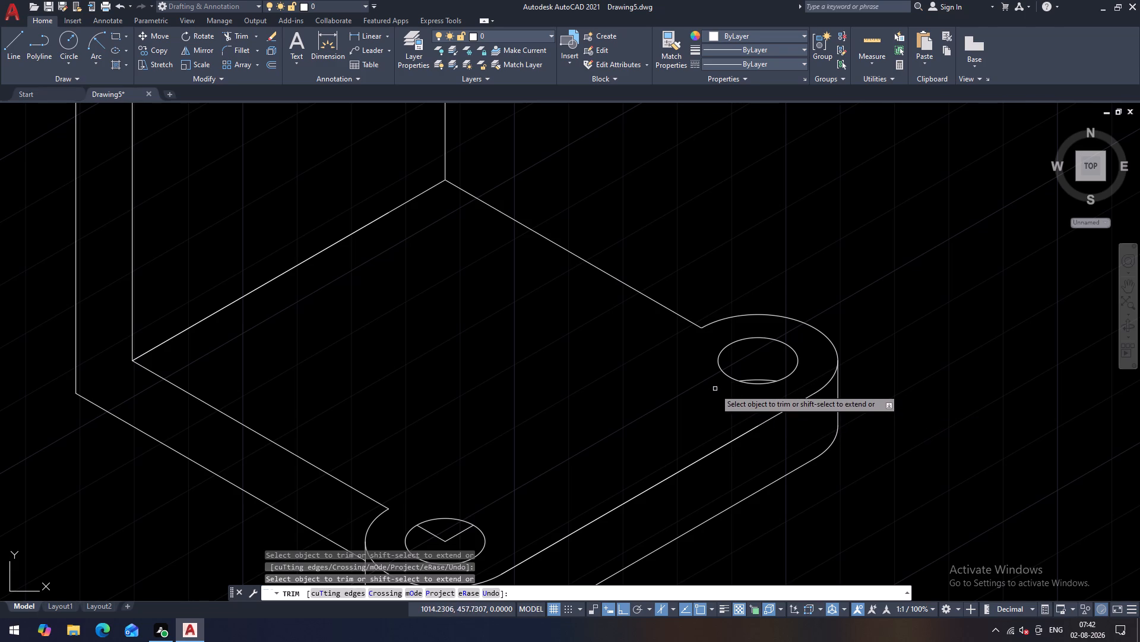
click(755, 379)
scroll(758, 377, down, 1)
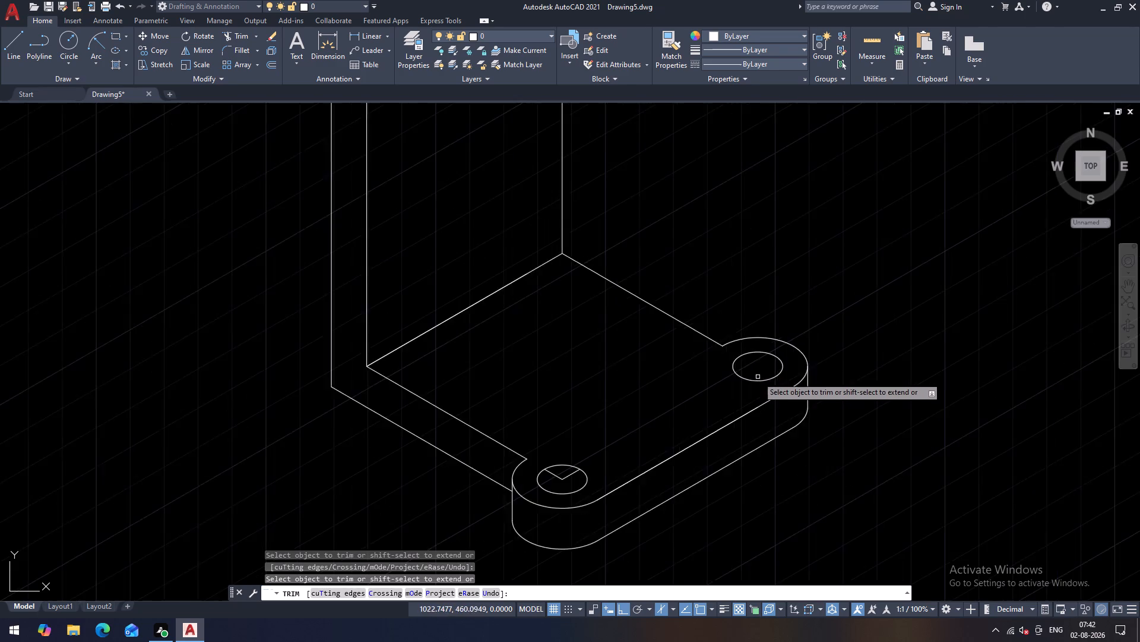
scroll(758, 377, down, 2)
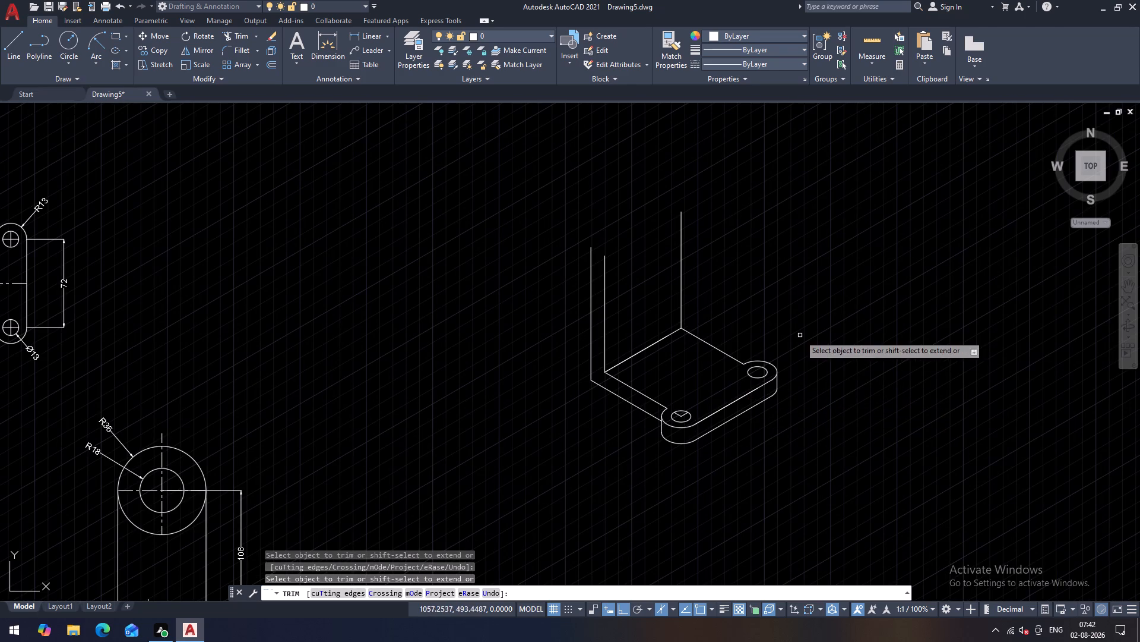
scroll(746, 327, up, 1)
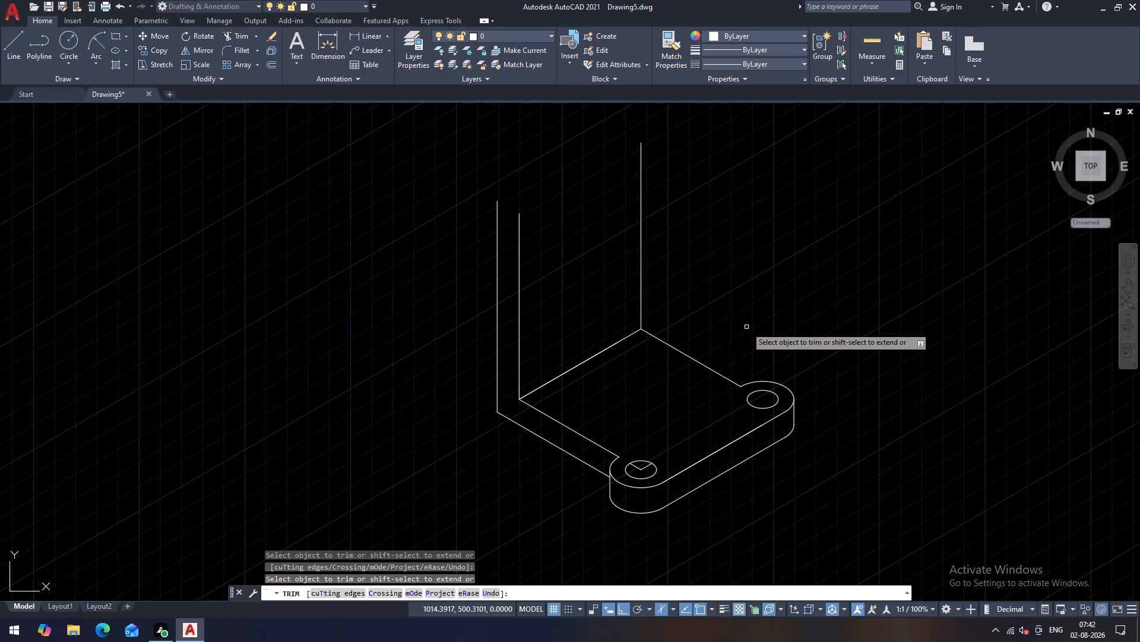
middle_drag(647, 374, 651, 435)
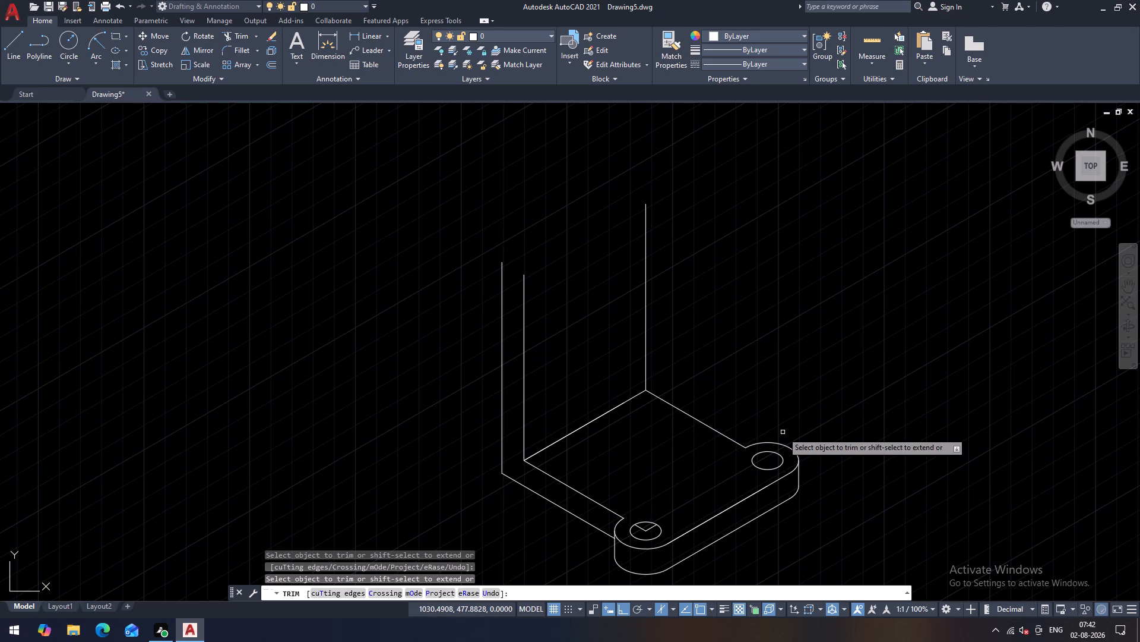
scroll(714, 379, down, 1)
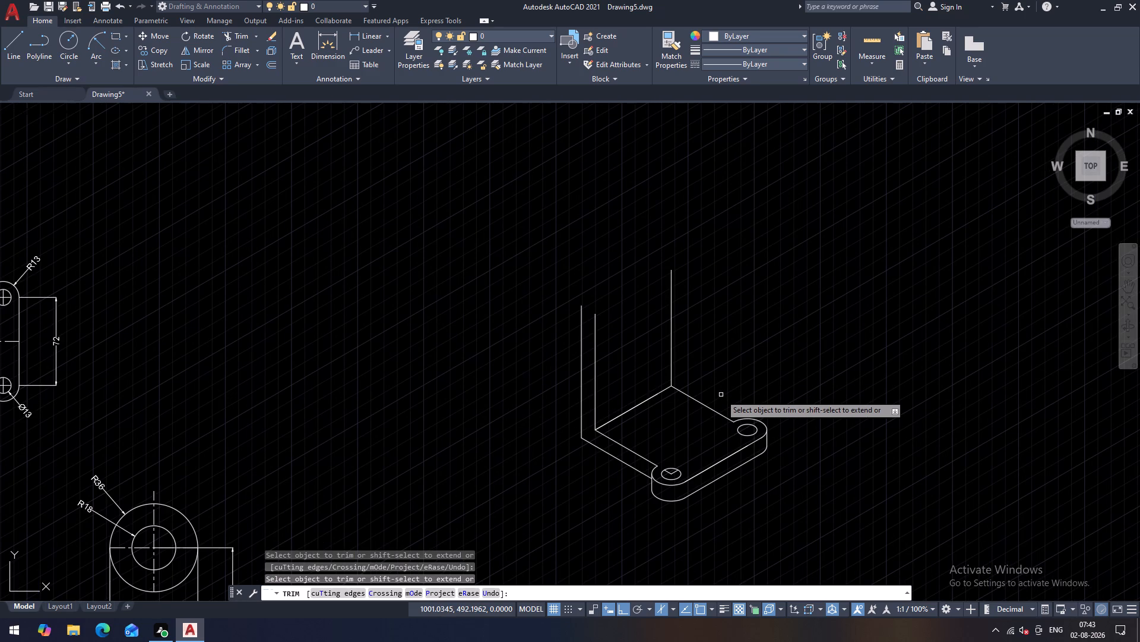
key(Escape)
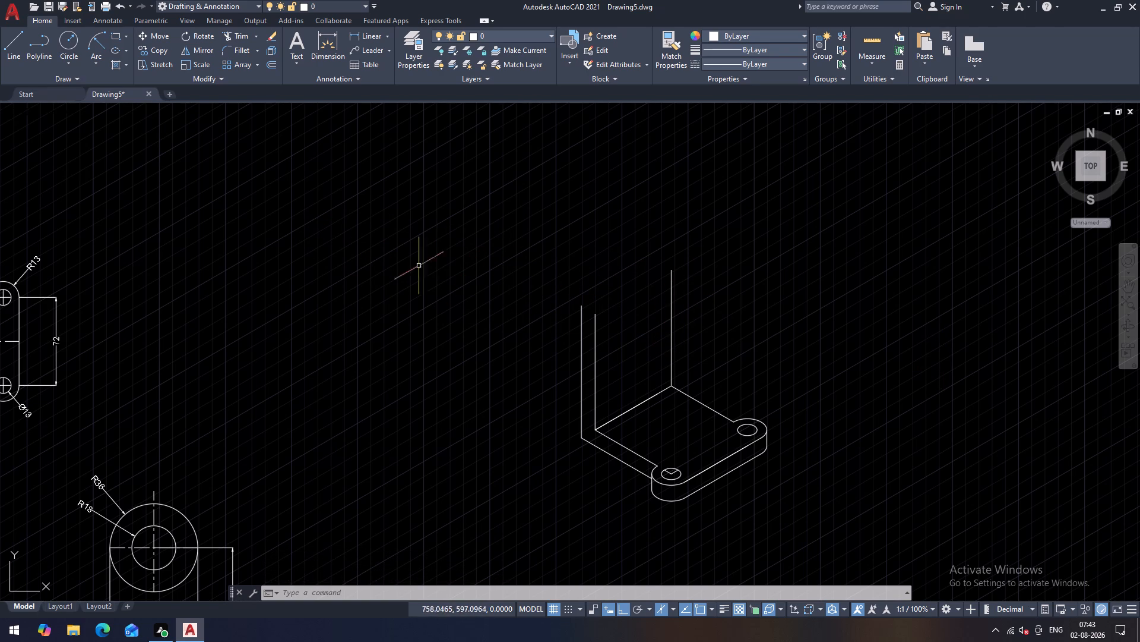
Check the length of the inner vertical line at the upright's front edge with a temporary aligned dimension.
click(386, 38)
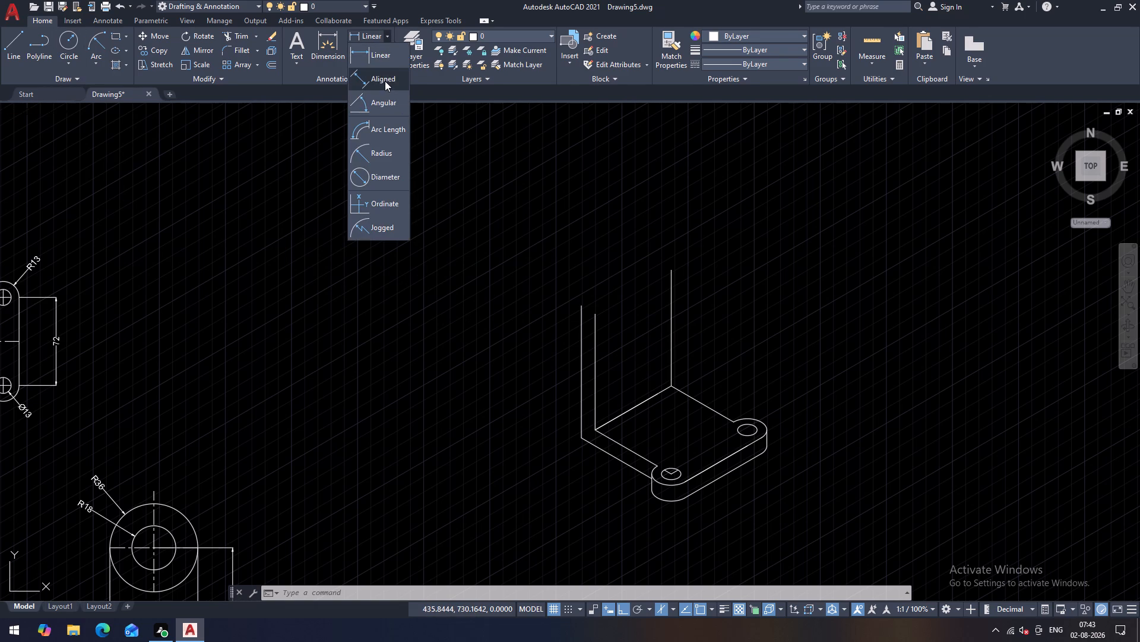
click(385, 81)
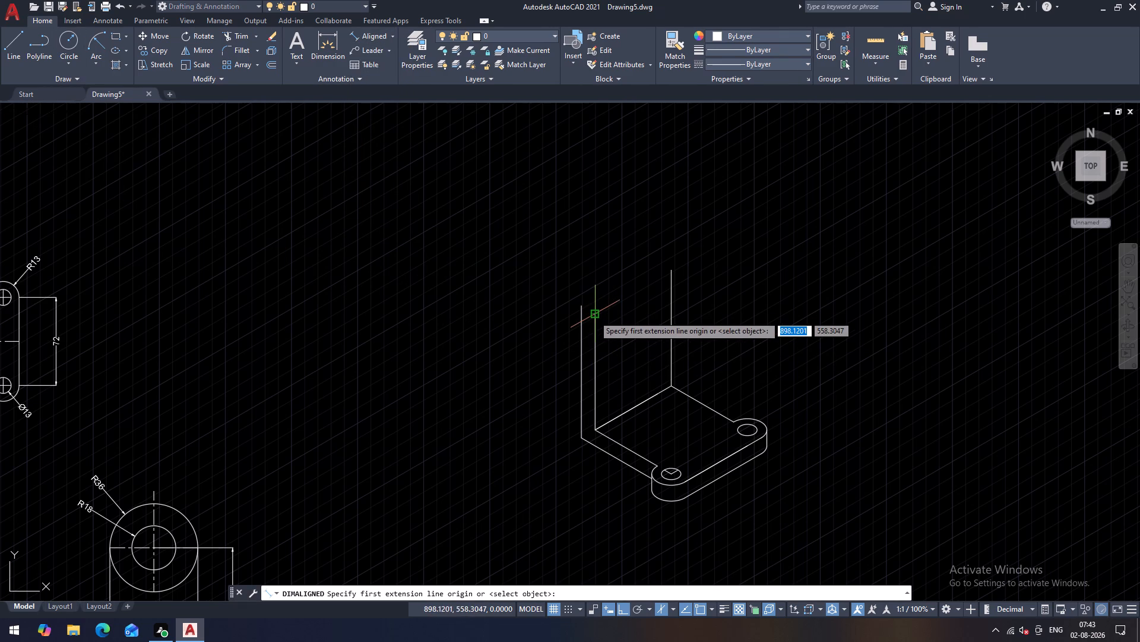
click(594, 316)
click(596, 426)
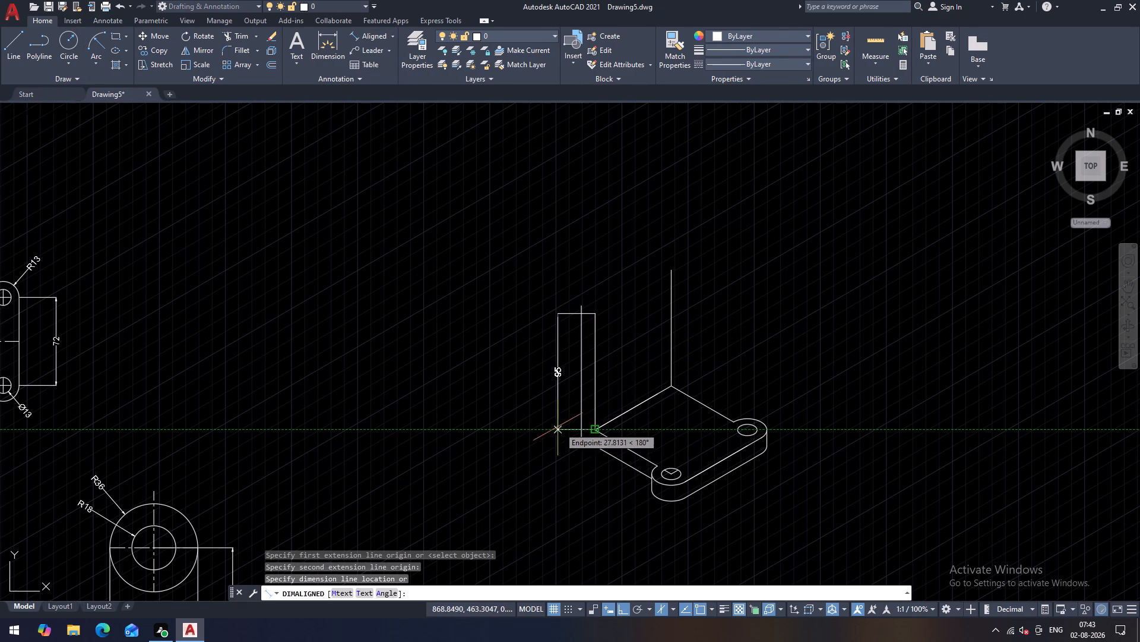
scroll(550, 426, up, 3)
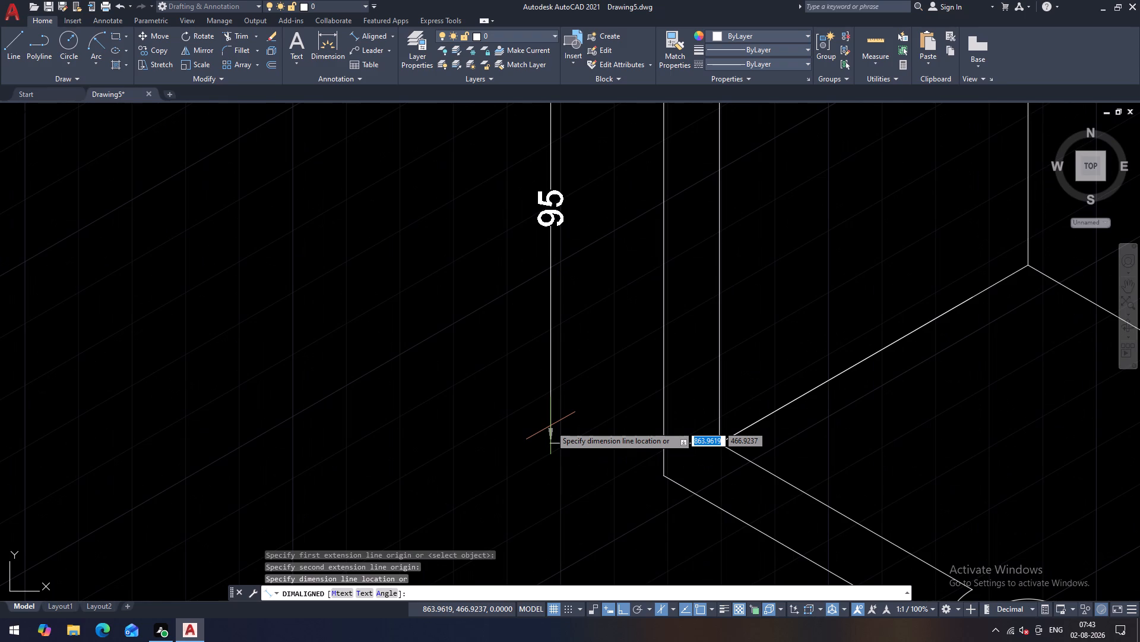
scroll(550, 426, down, 3)
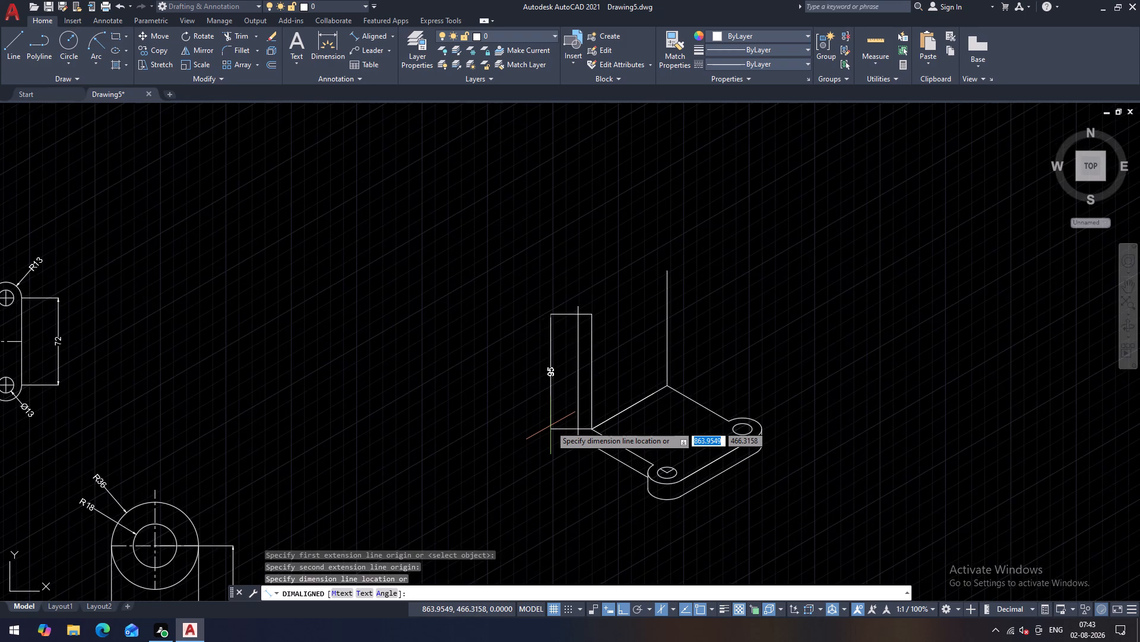
scroll(550, 426, down, 1)
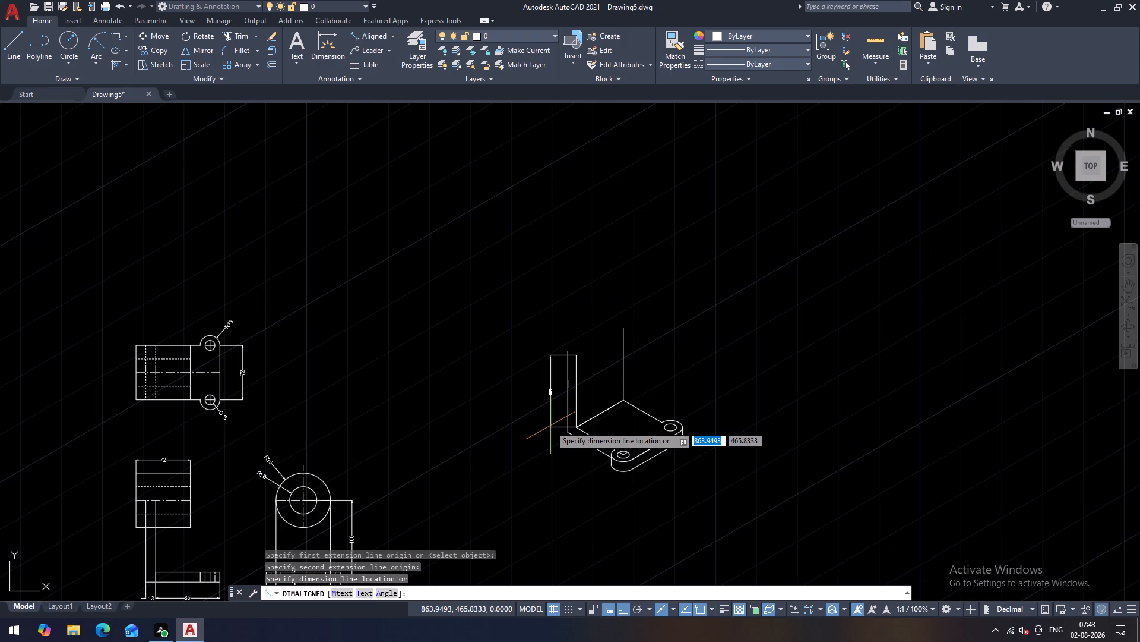
key(Escape)
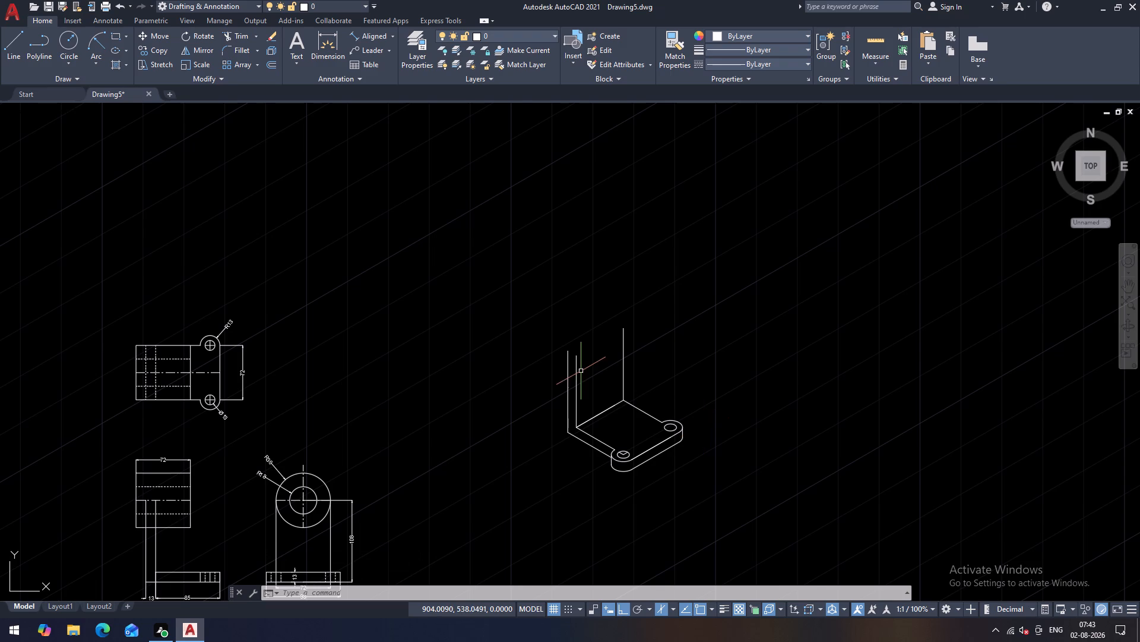
Check the length of the outermost vertical line on the upright's back edge with a temporary aligned dimension.
scroll(581, 371, up, 1)
middle_drag(620, 438, 620, 406)
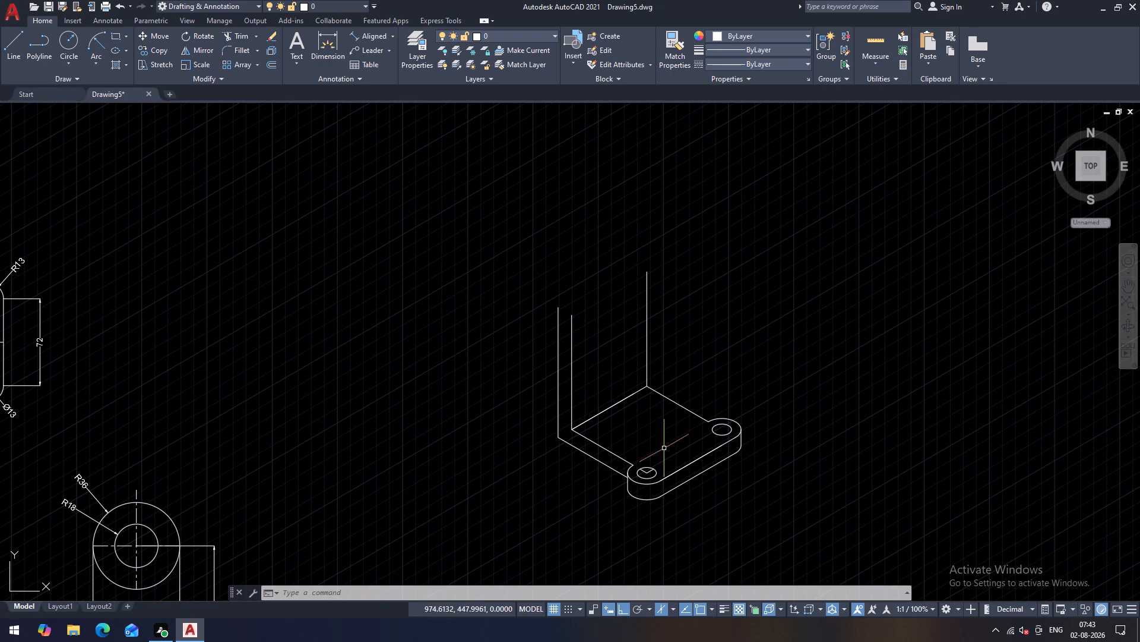
click(366, 36)
click(558, 306)
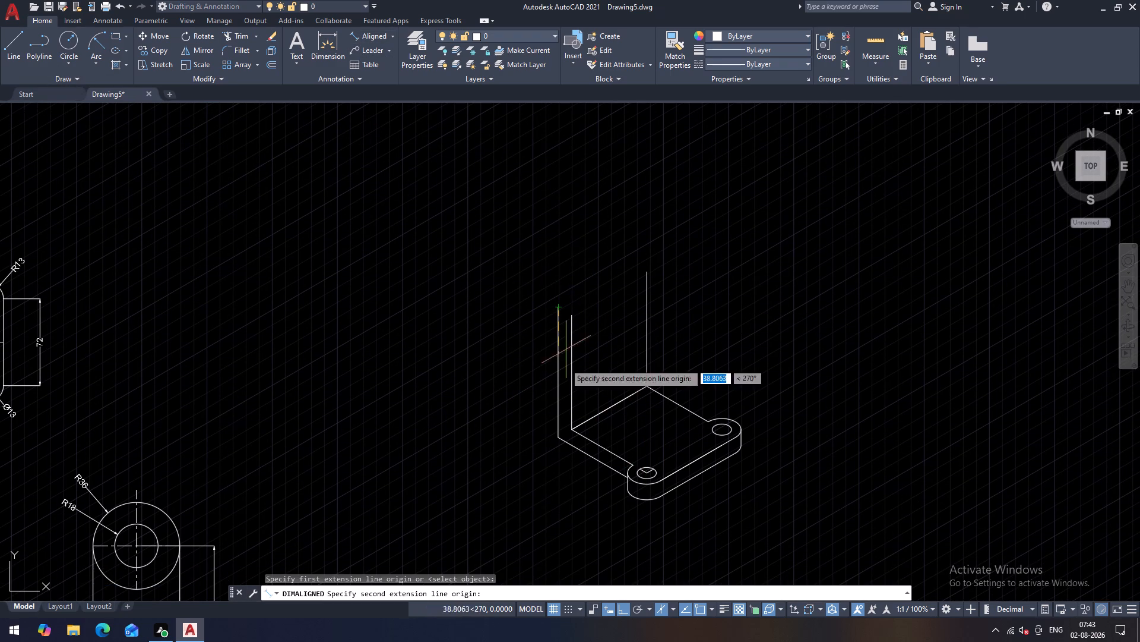
click(557, 439)
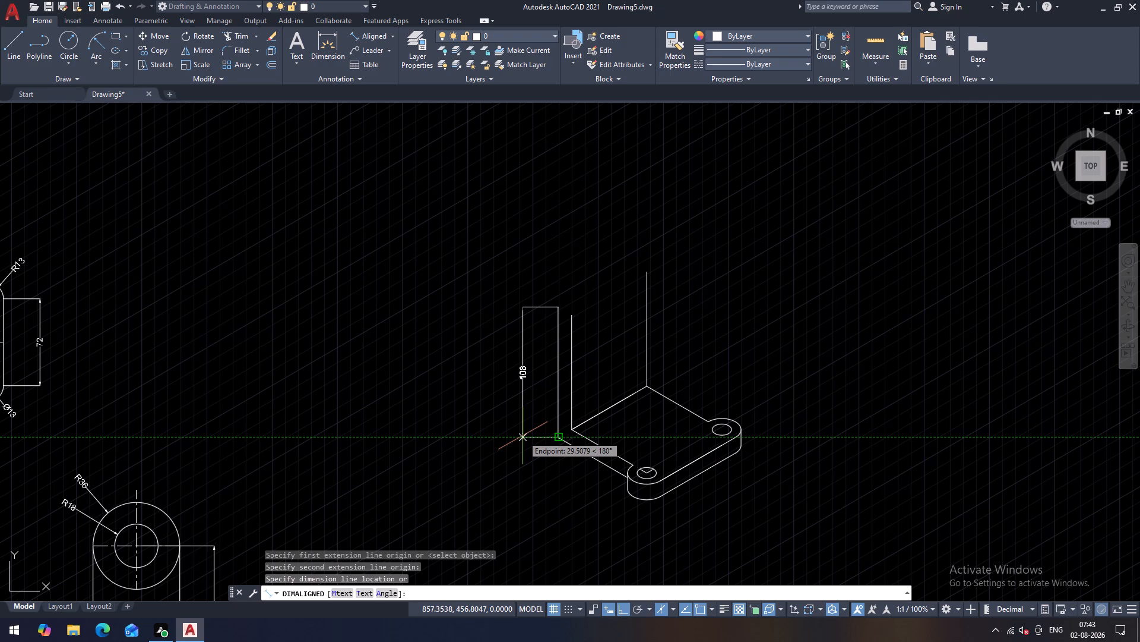
key(Escape)
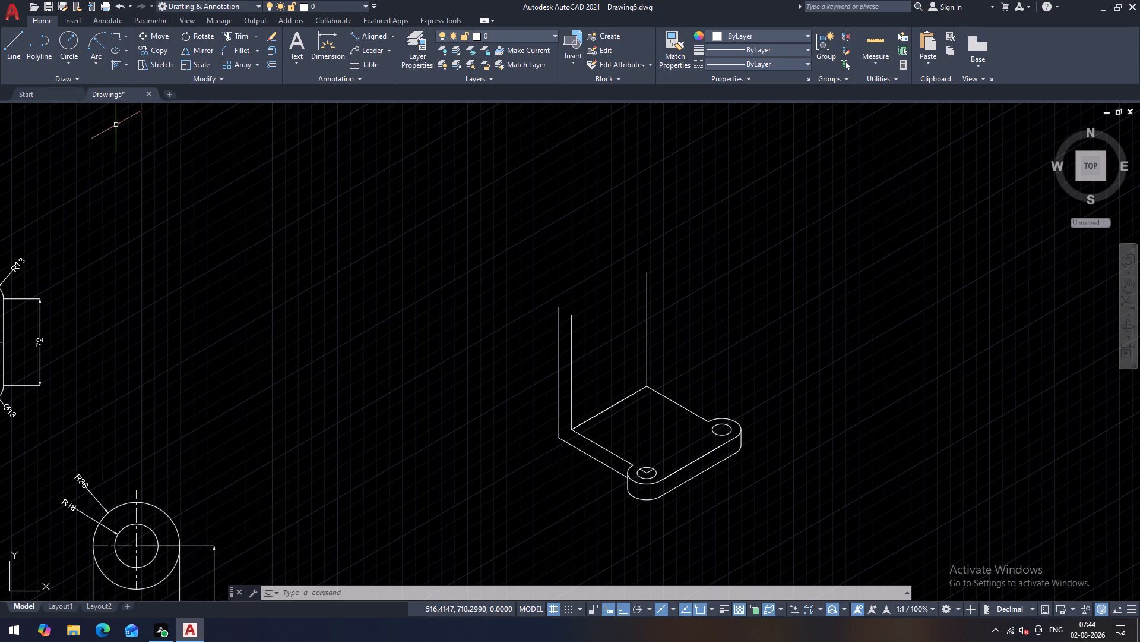
key(Escape)
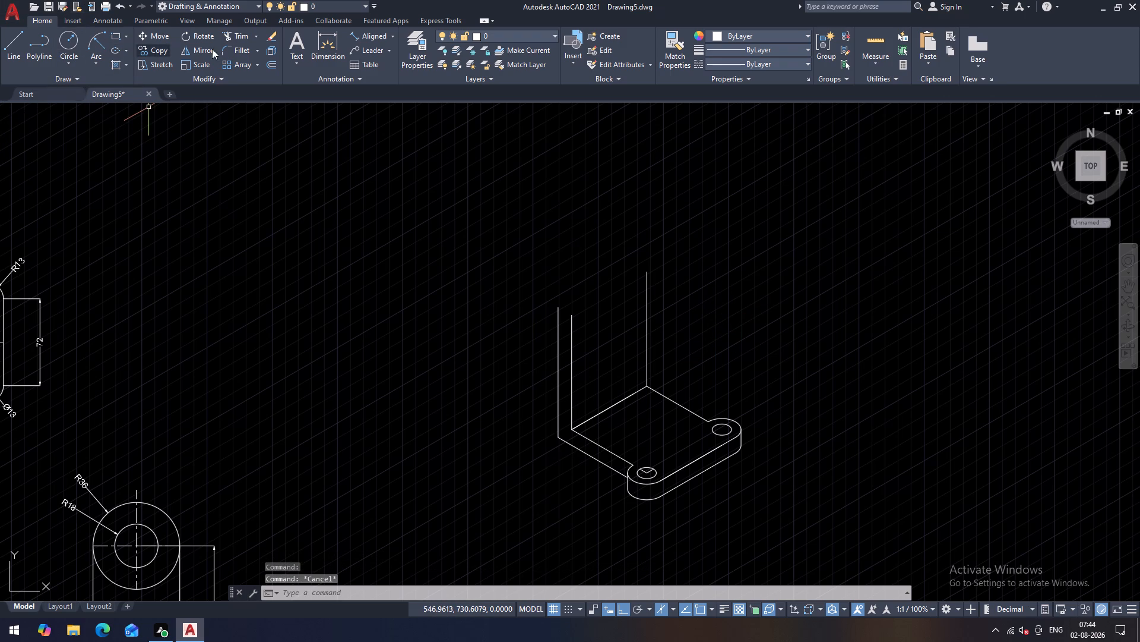
Draw a line joining the top ends of the two vertical lines that rise from the base plate's top face.
click(4, 43)
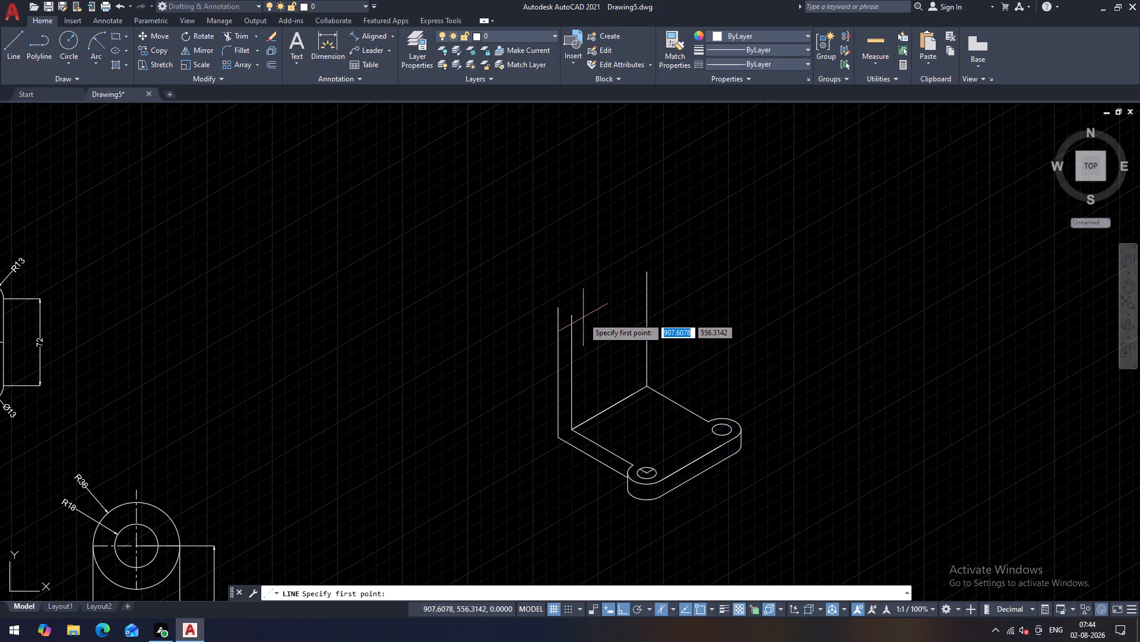
click(573, 313)
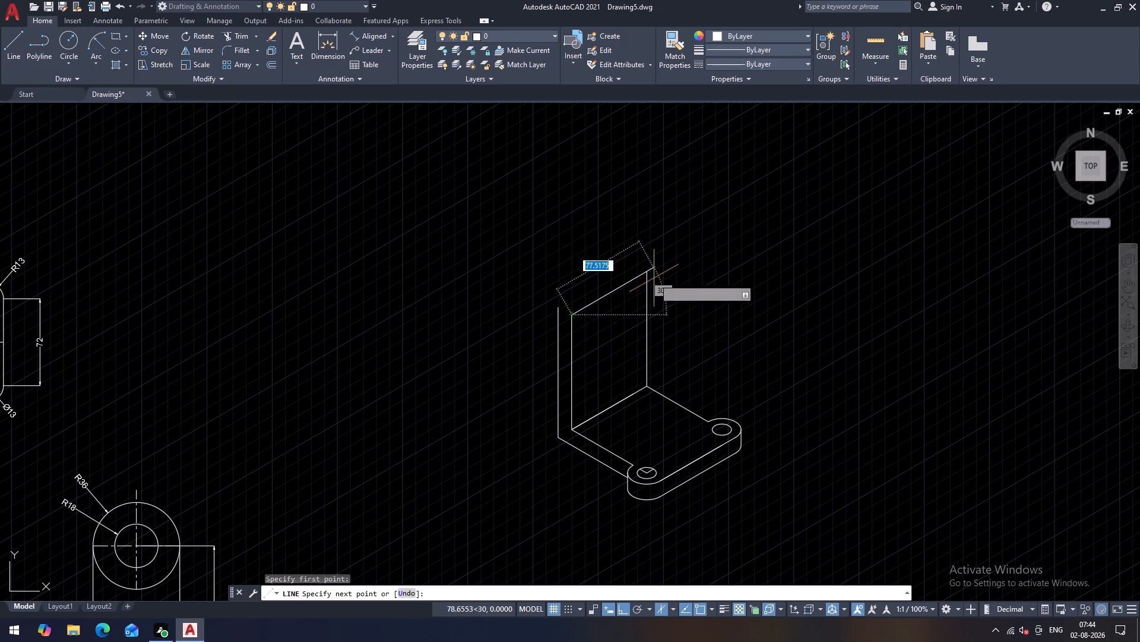
click(648, 275)
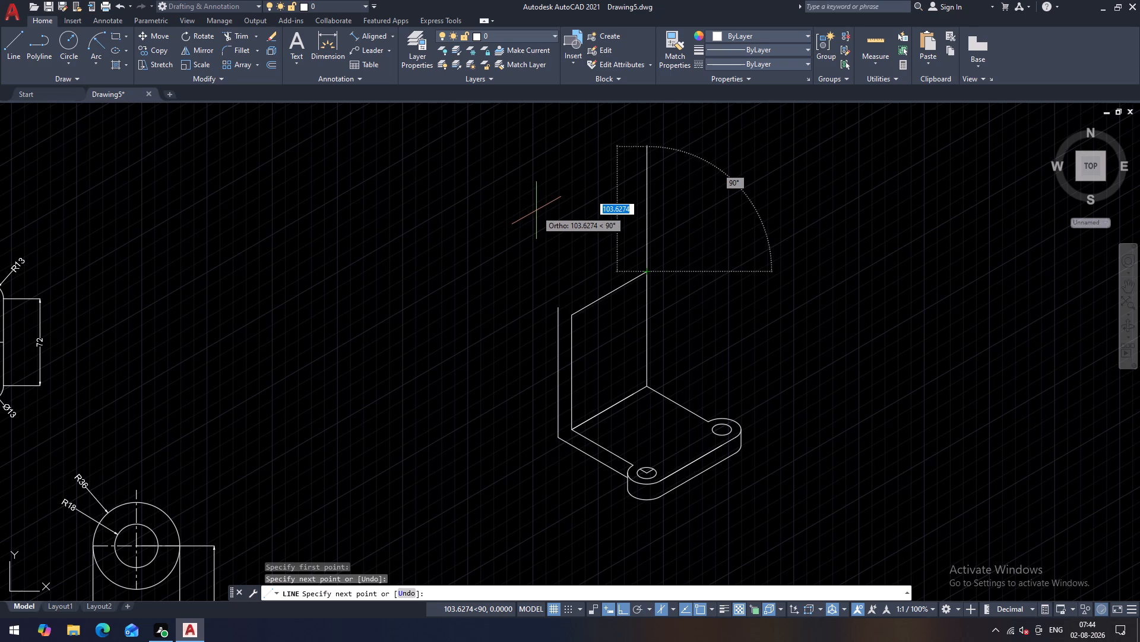
key(Escape)
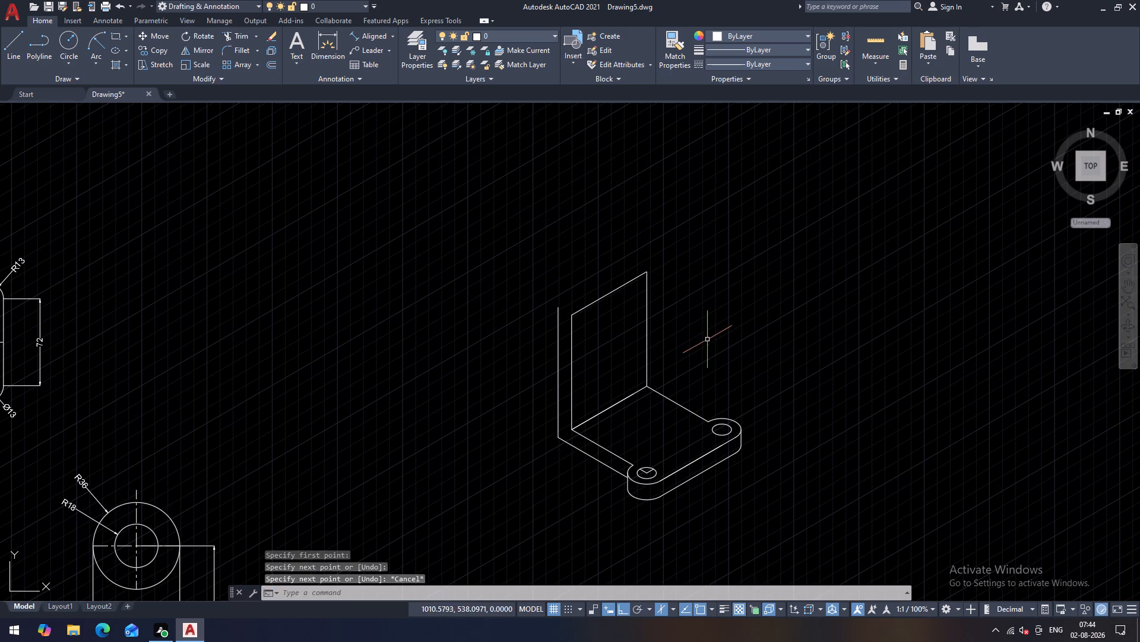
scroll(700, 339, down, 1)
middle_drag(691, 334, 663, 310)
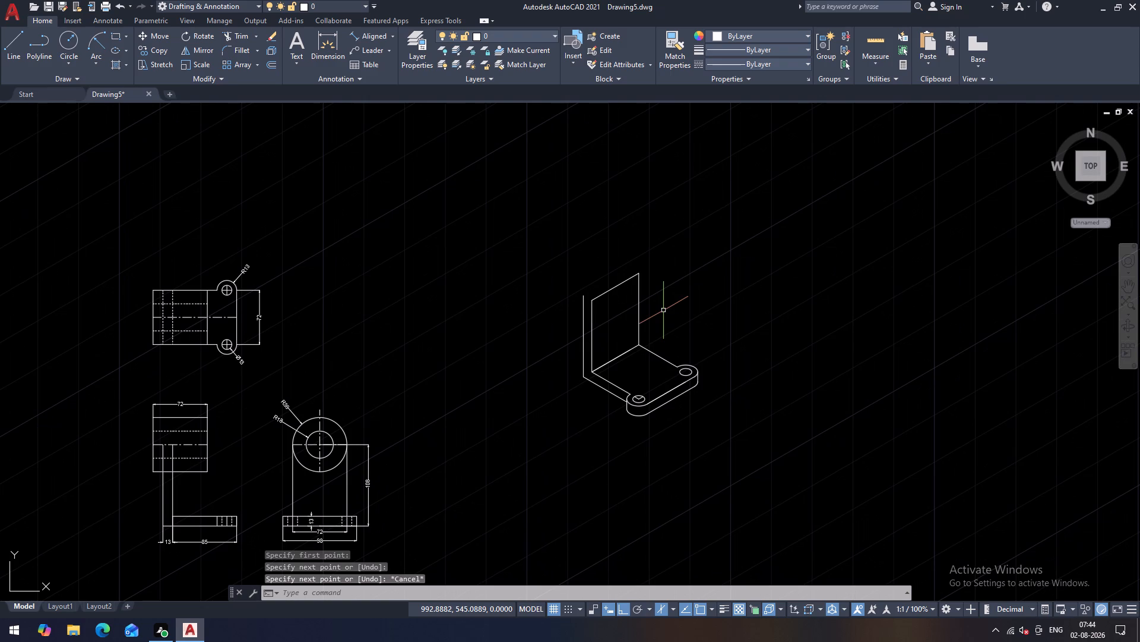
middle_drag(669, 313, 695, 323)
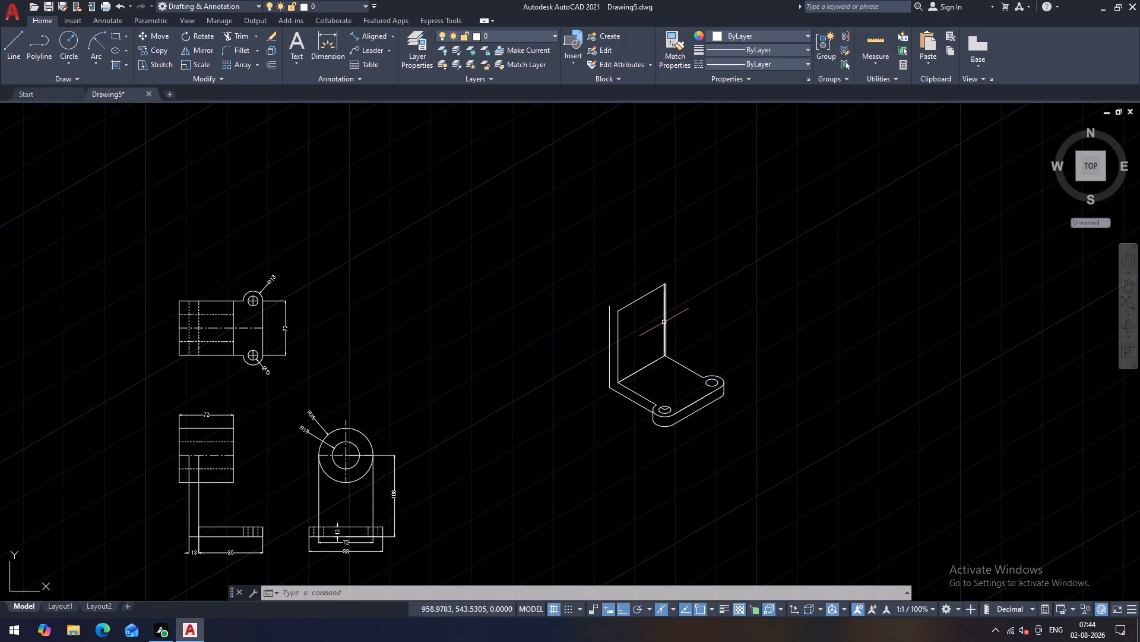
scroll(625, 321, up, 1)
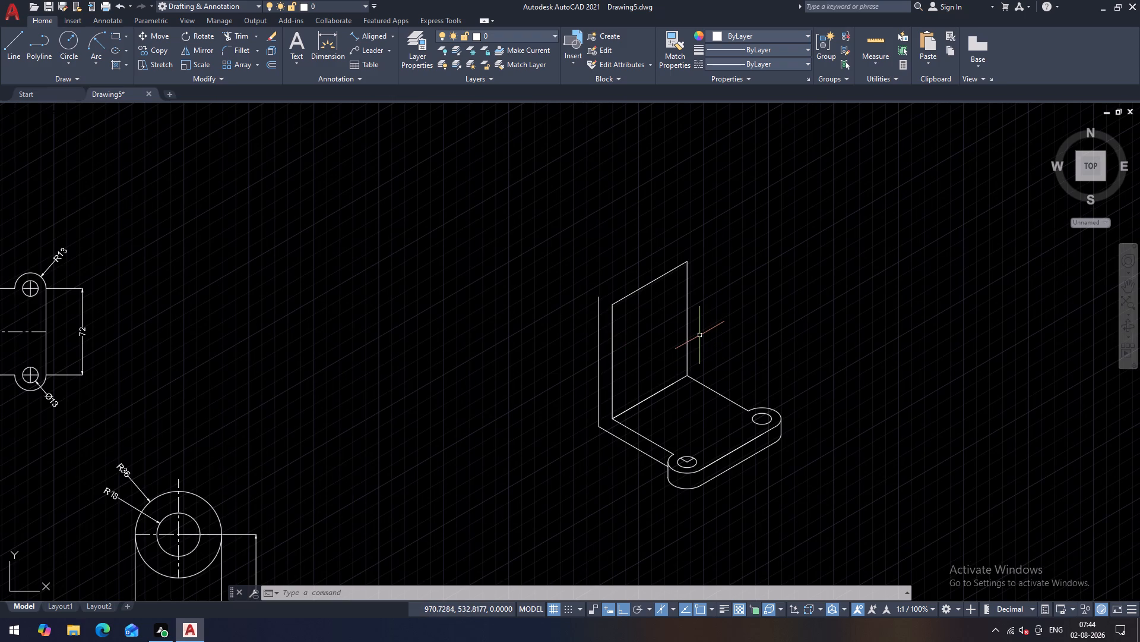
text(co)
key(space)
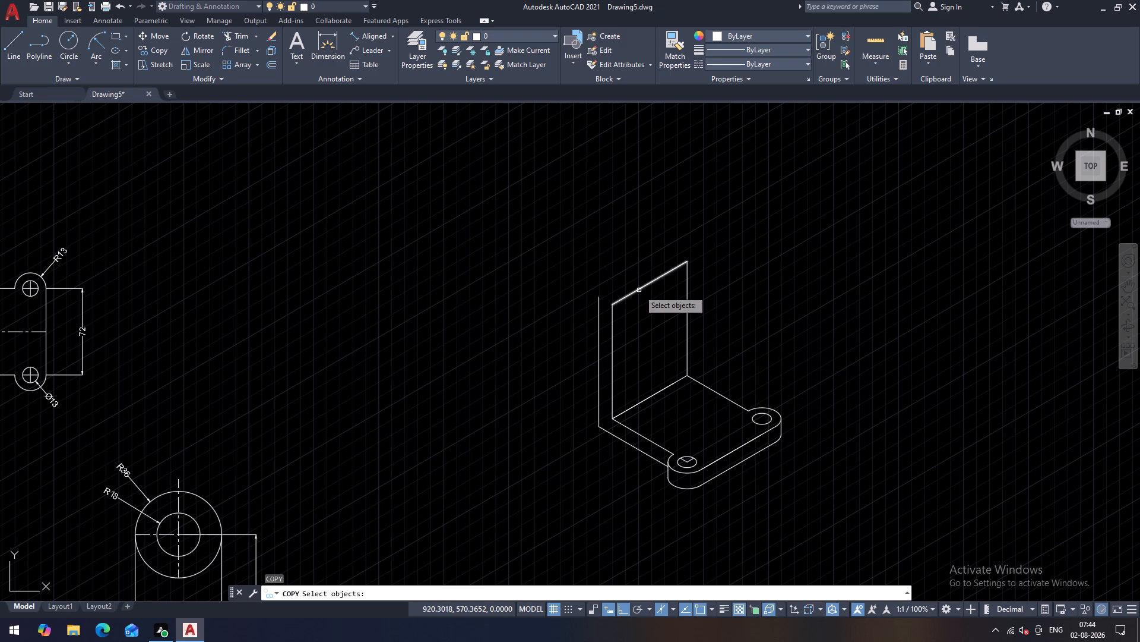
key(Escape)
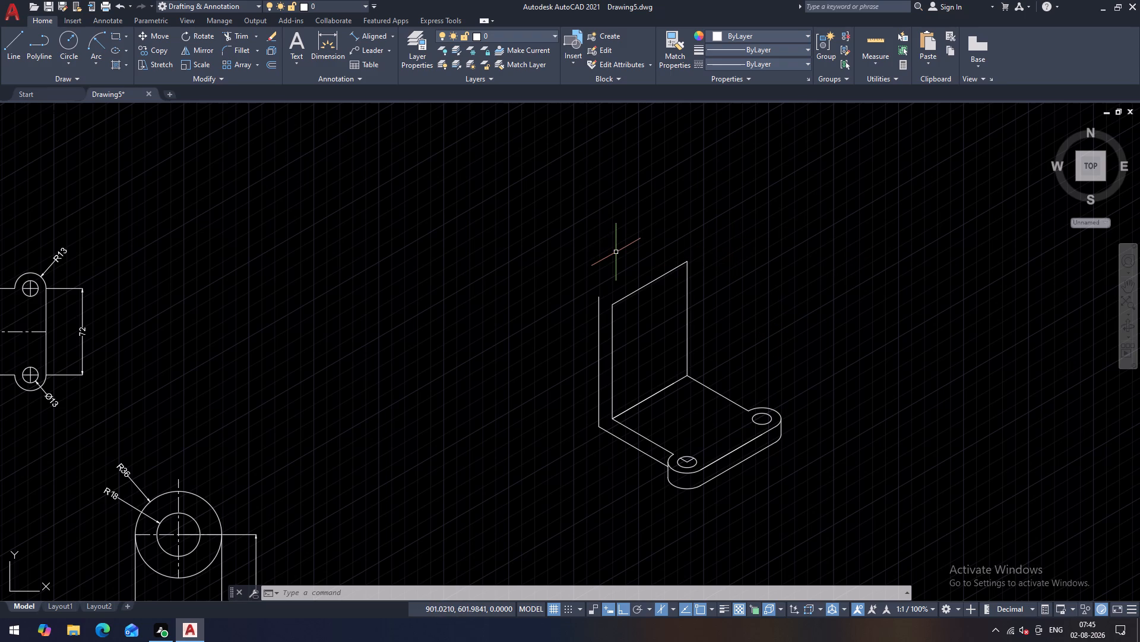
Draw an isocircle of radius 36 in the upright's plane, centred on the midpoint of its top edge.
text(el)
key(space)
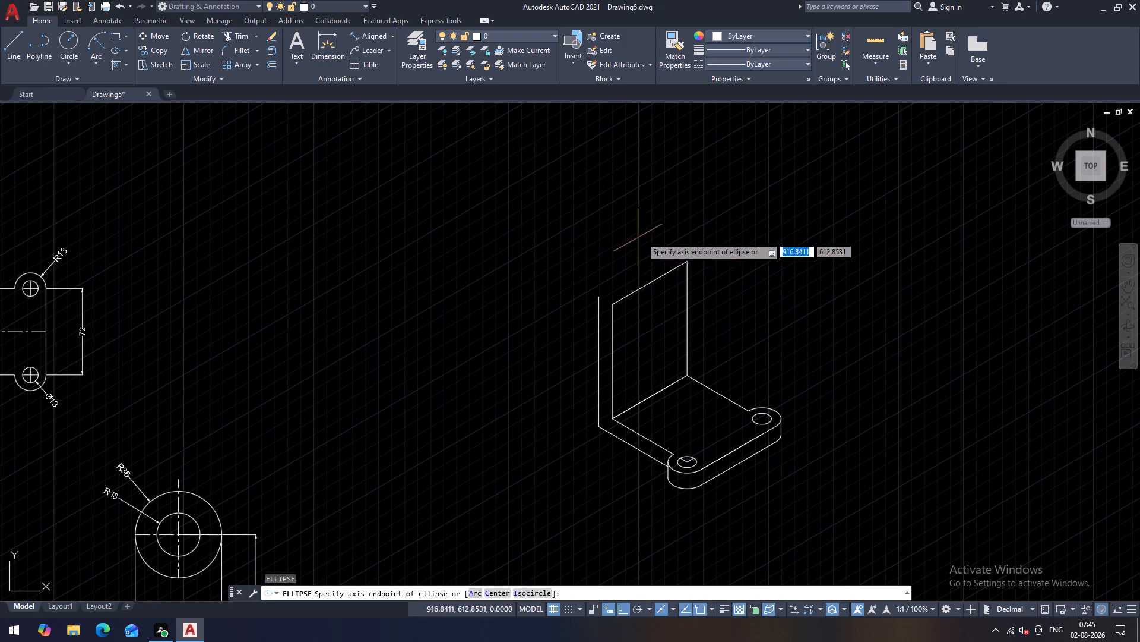
click(525, 591)
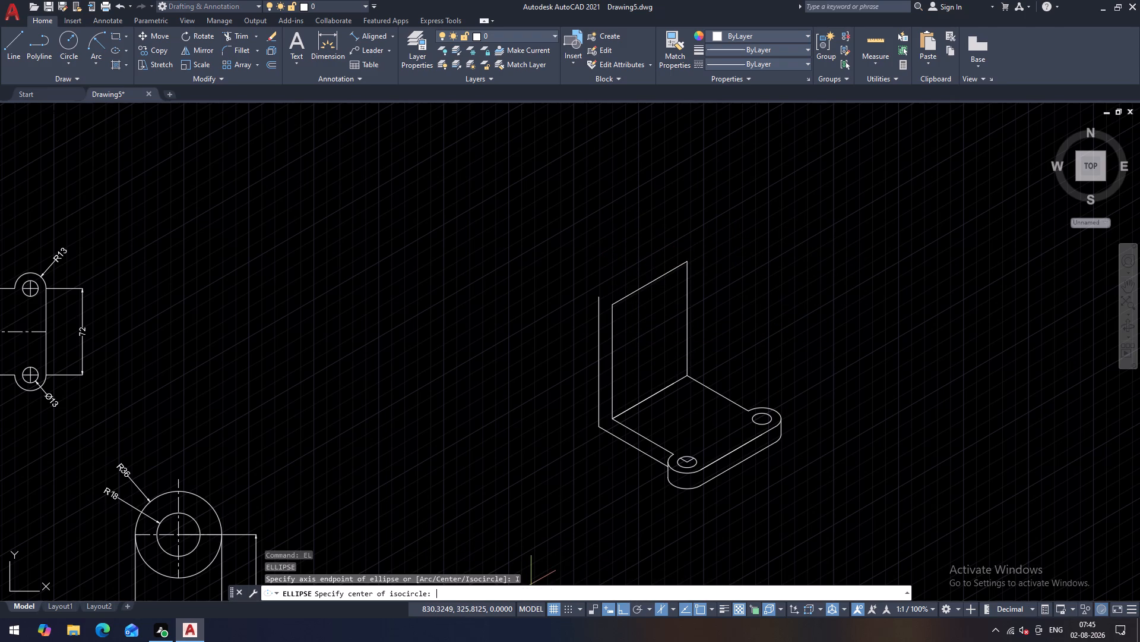
click(648, 285)
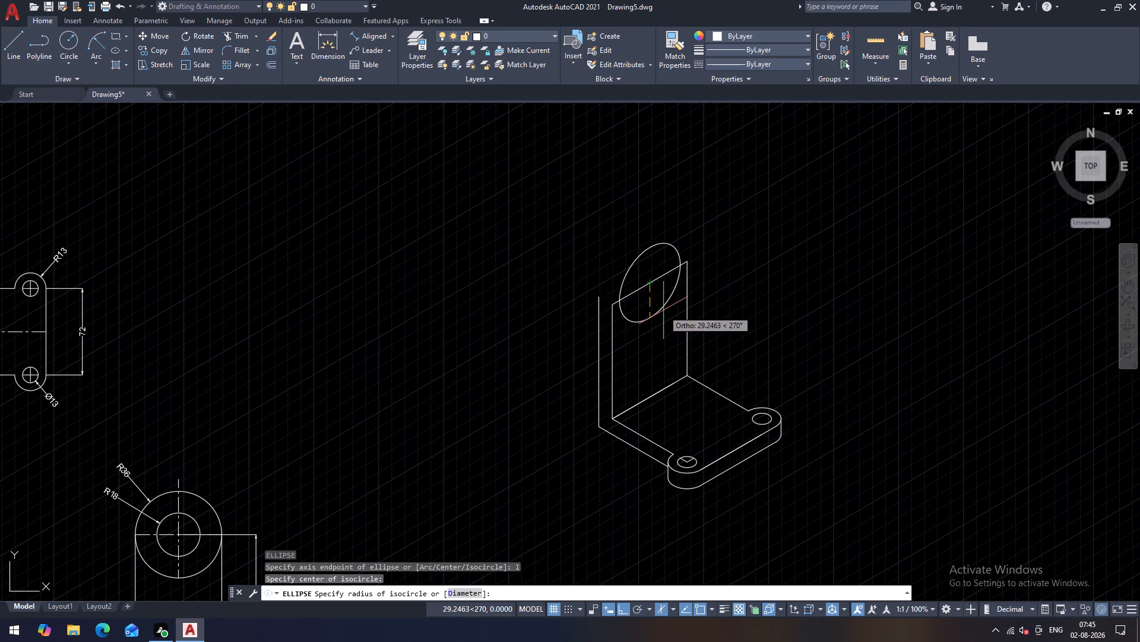
text(36)
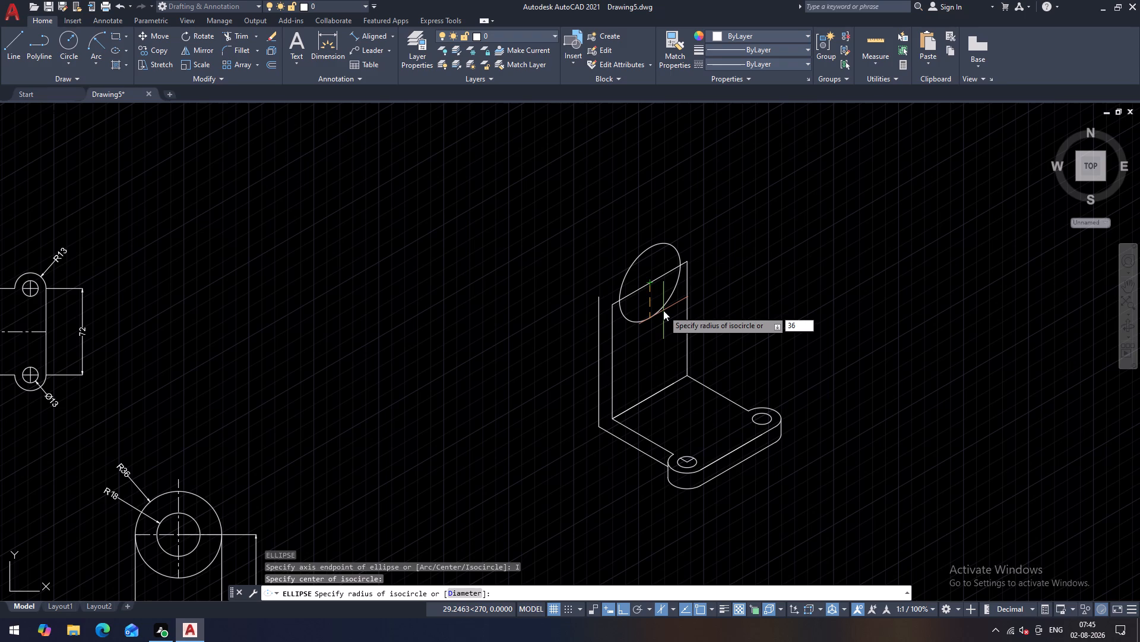
key(Return)
key(Escape)
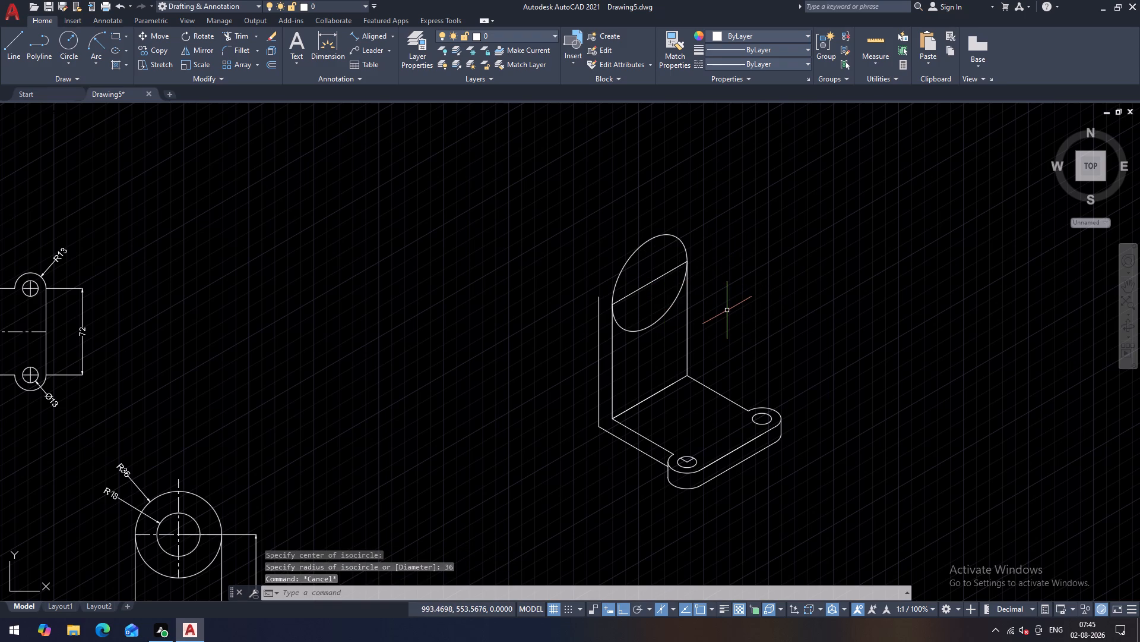
Move the radius 36 isocircle 46 units along the 330° axis, out over the base plate, using the left isoplane.
text(m)
key(space)
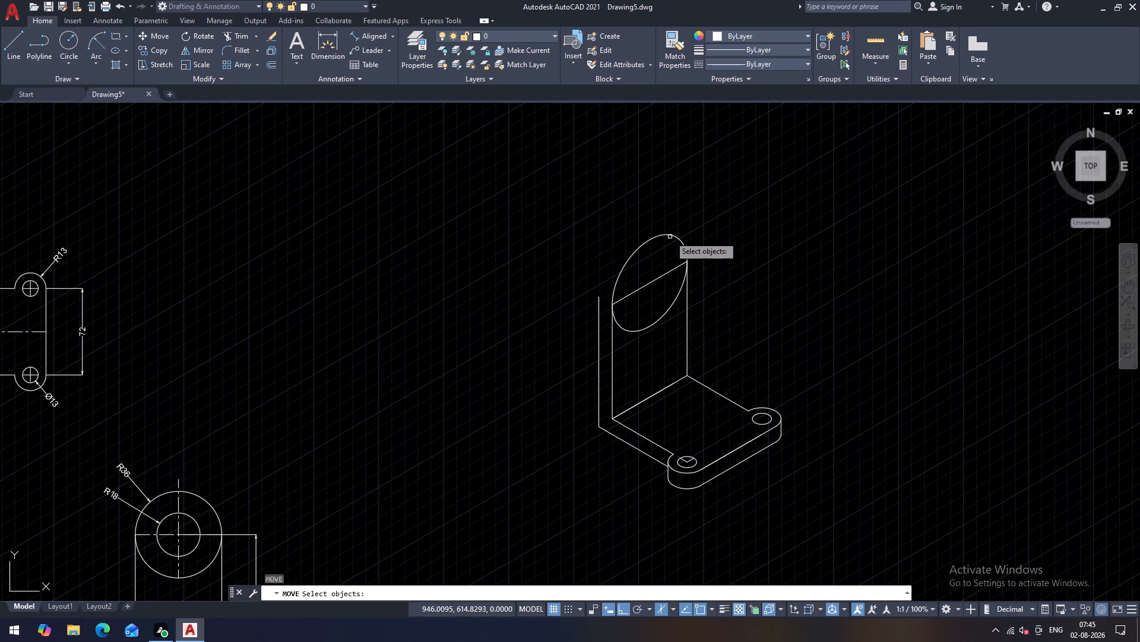
click(672, 235)
key(space)
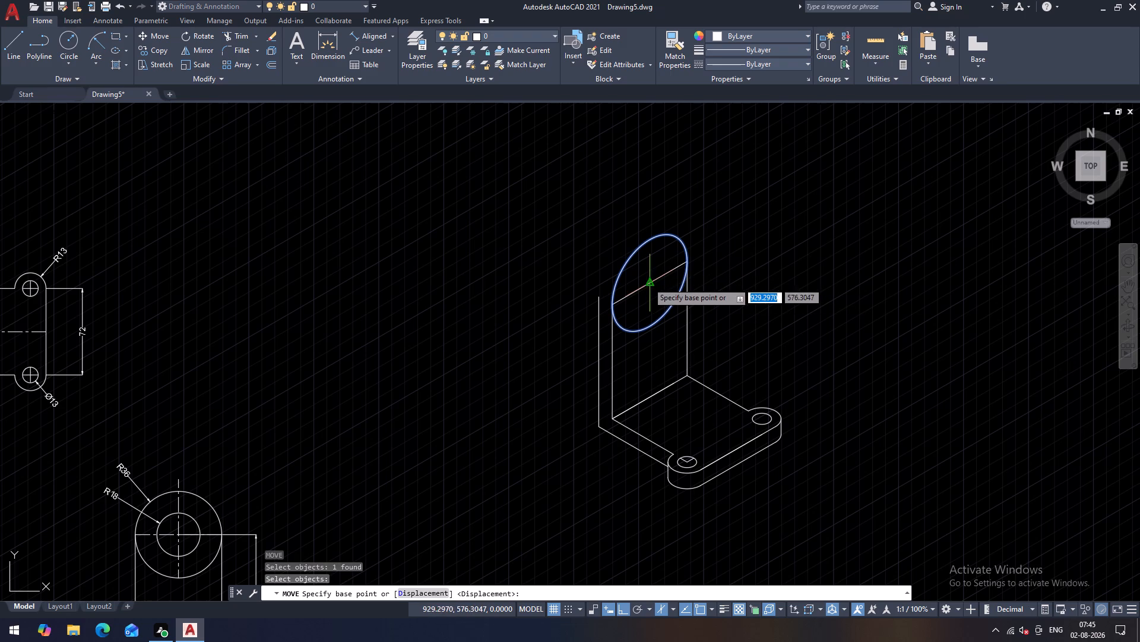
click(648, 282)
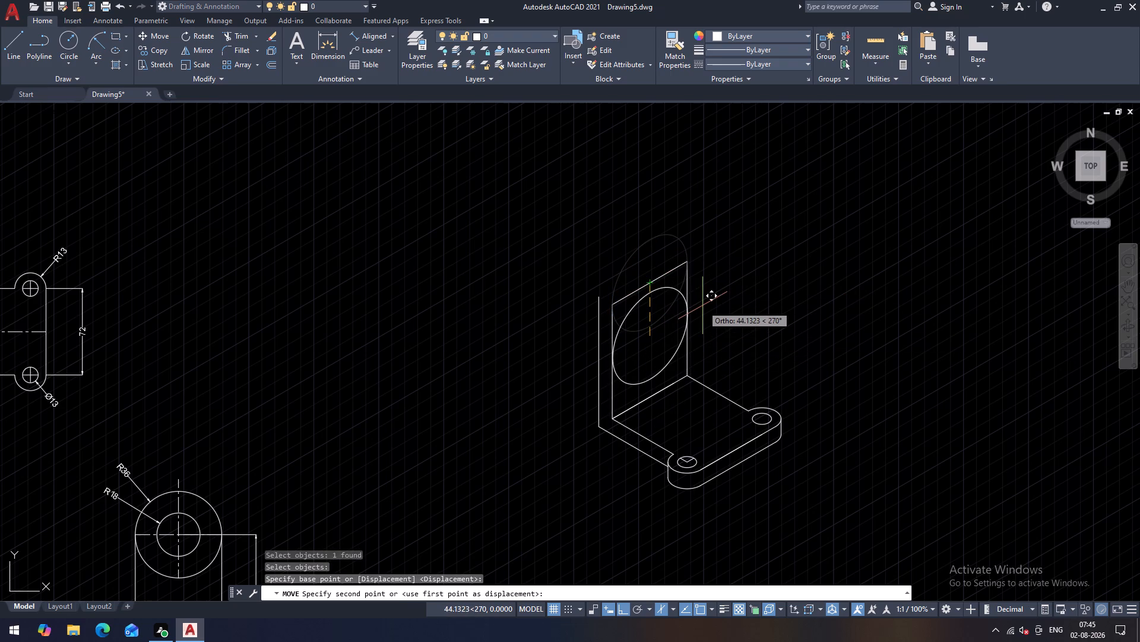
key(F5)
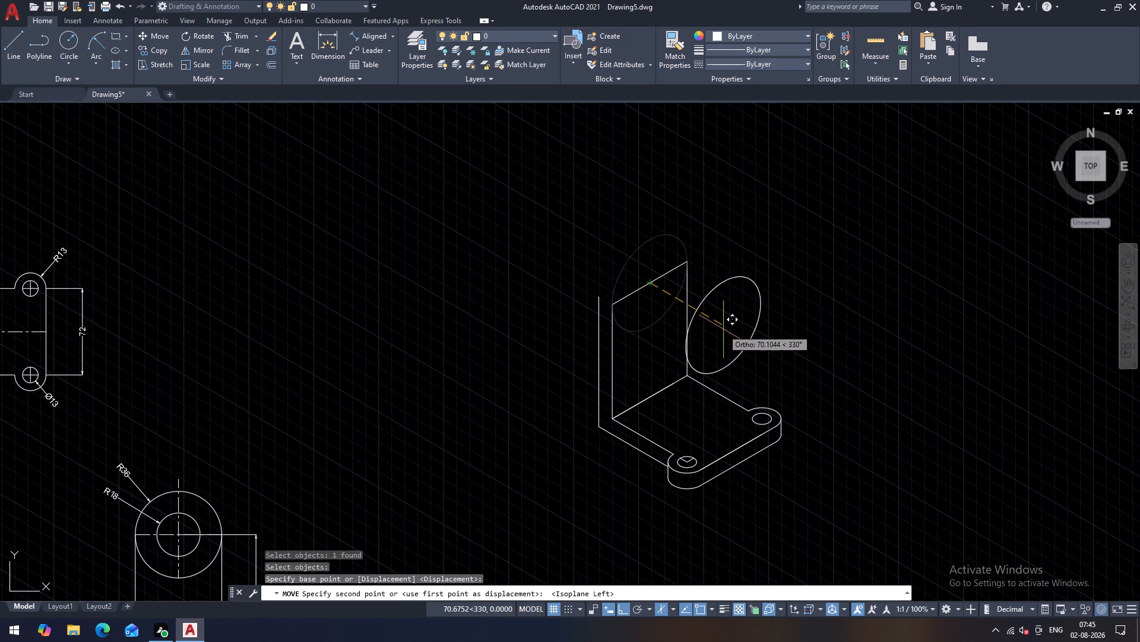
text(46)
key(Return)
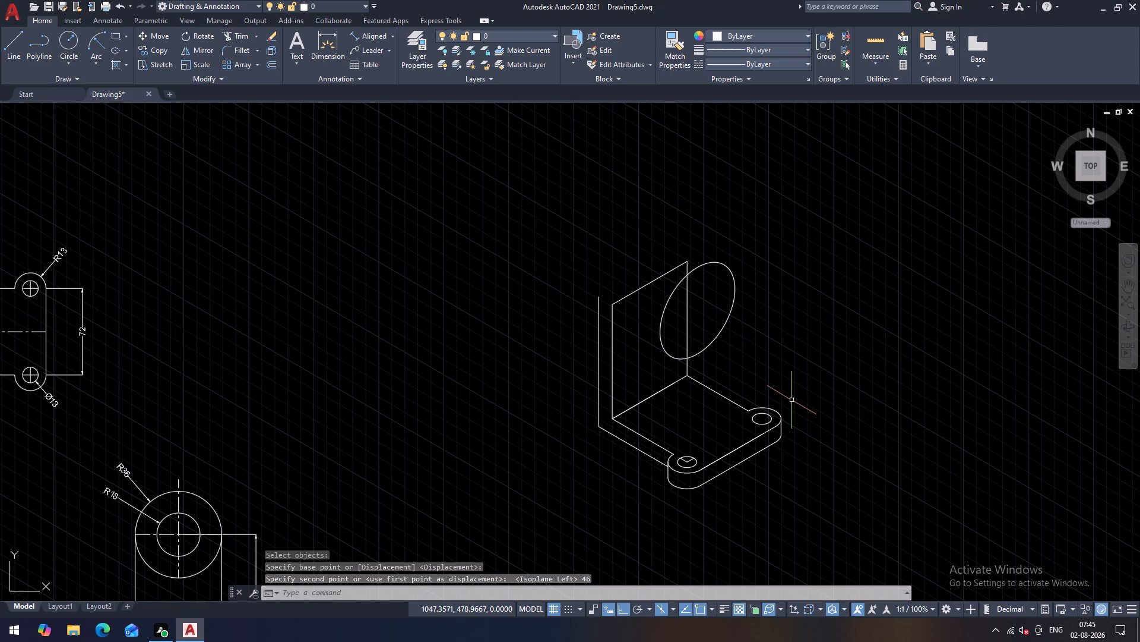
Draw a 72-unit line along the 150° axis from the radius 36 isocircle's lower tangent point, back past the upright.
middle_drag(791, 400, 777, 393)
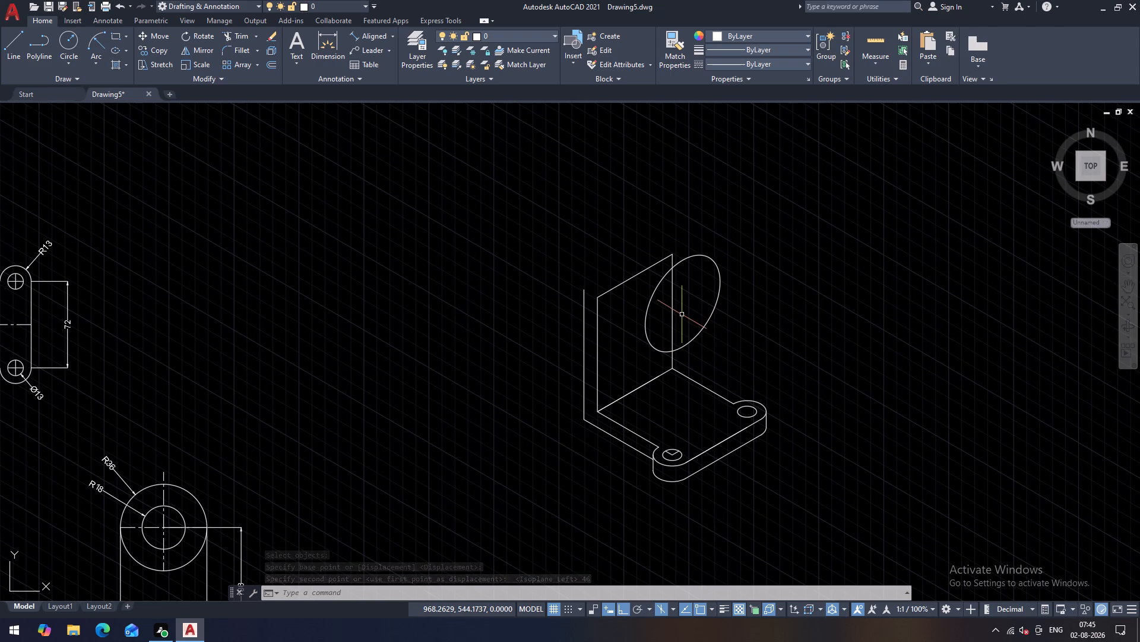
scroll(682, 314, up, 1)
key(Escape)
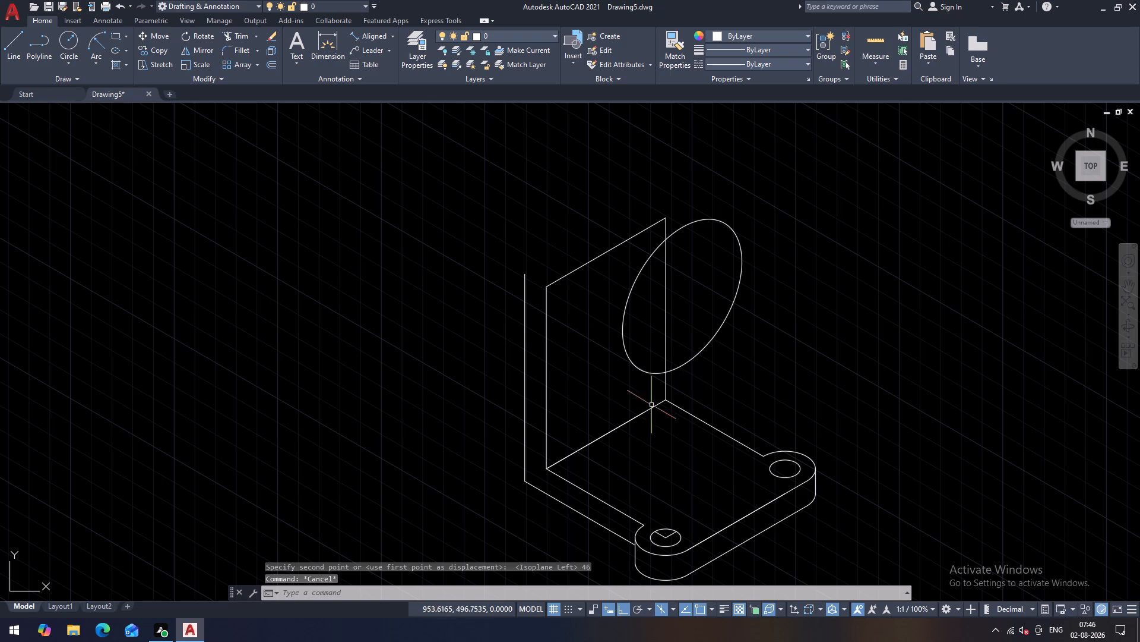
click(16, 48)
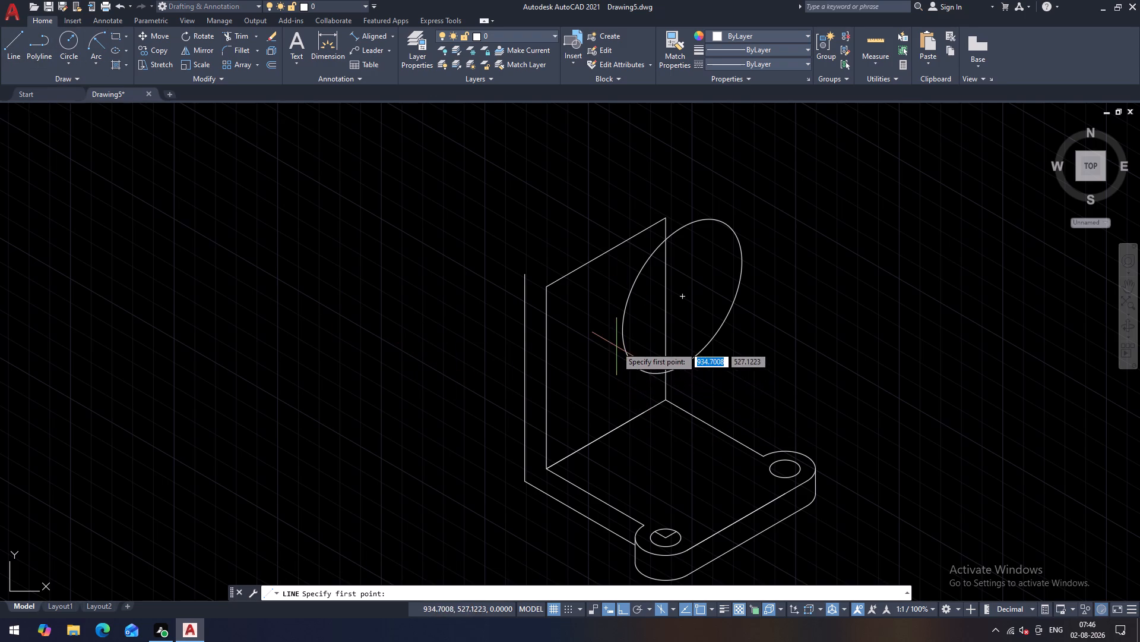
click(640, 370)
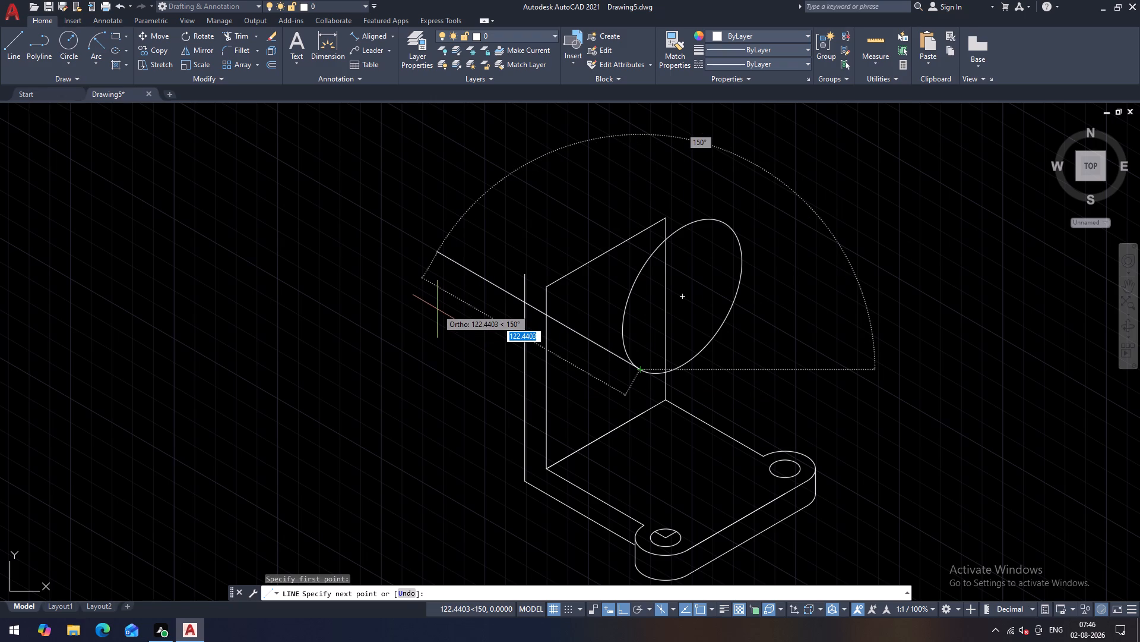
text(72)
key(Return)
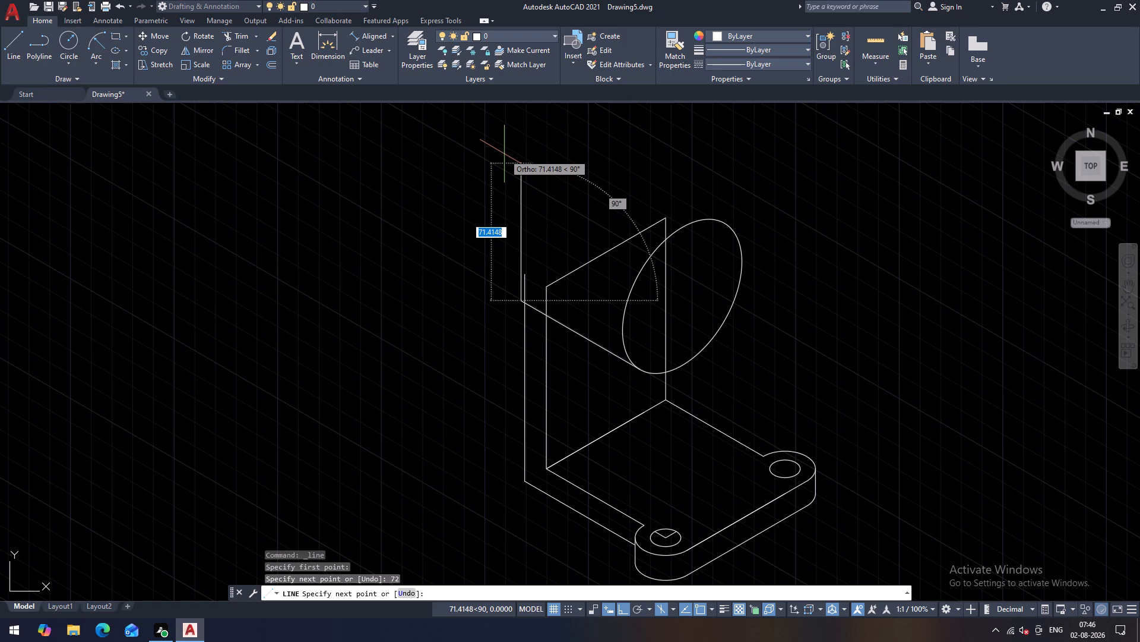
key(Escape)
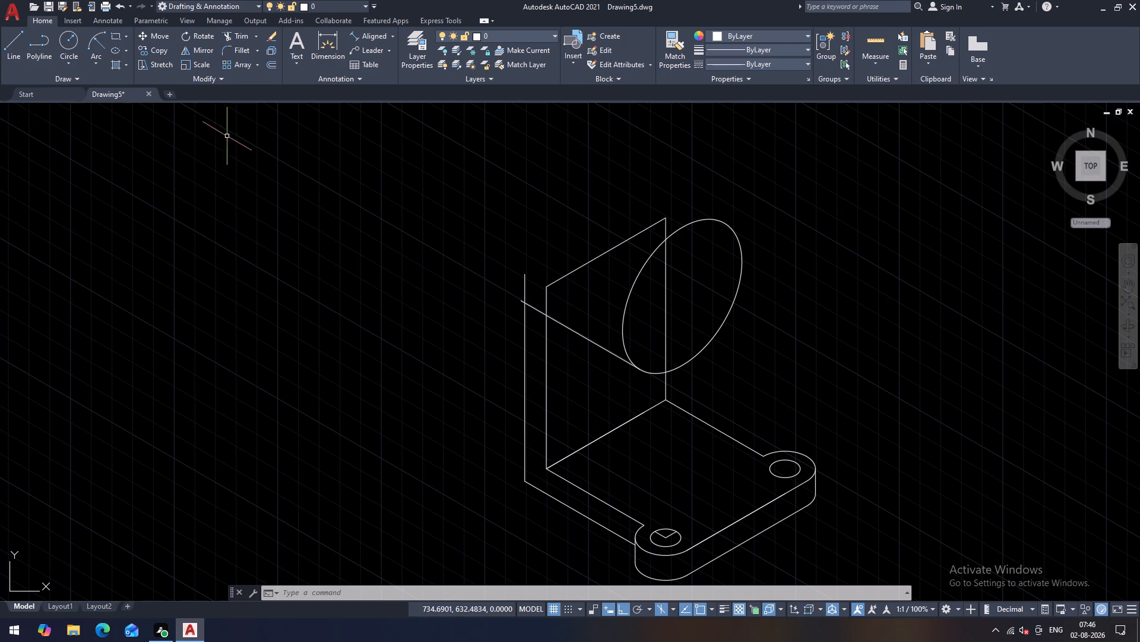
key(Escape)
Check the length of the line running back from the isocircle's lower tangent point with a temporary aligned dimension.
click(372, 40)
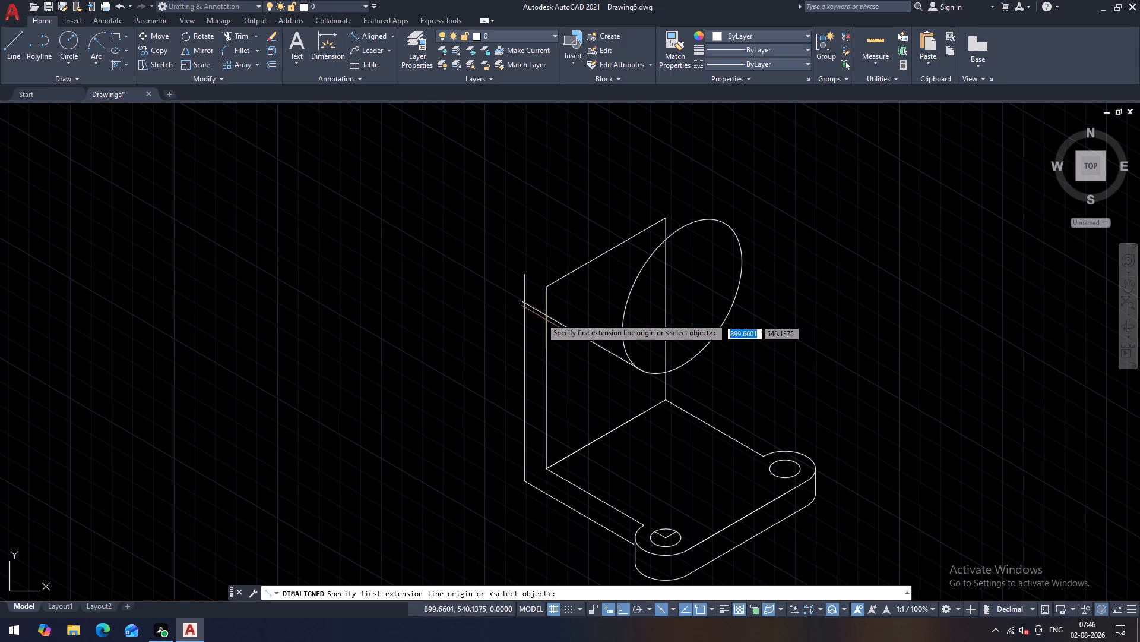
scroll(537, 318, up, 1)
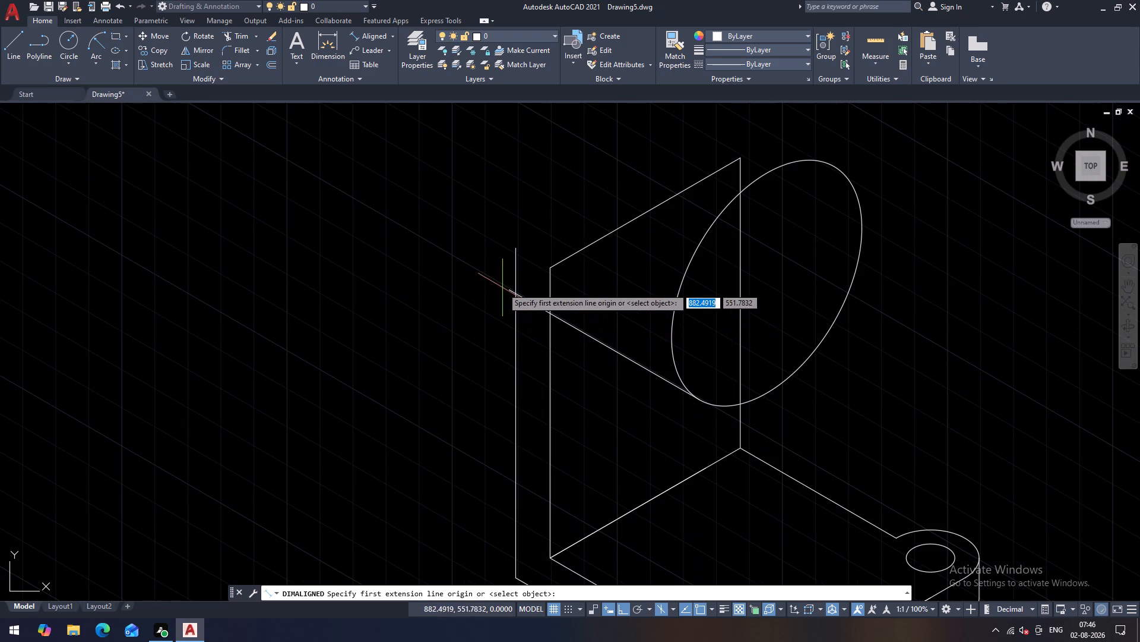
click(511, 286)
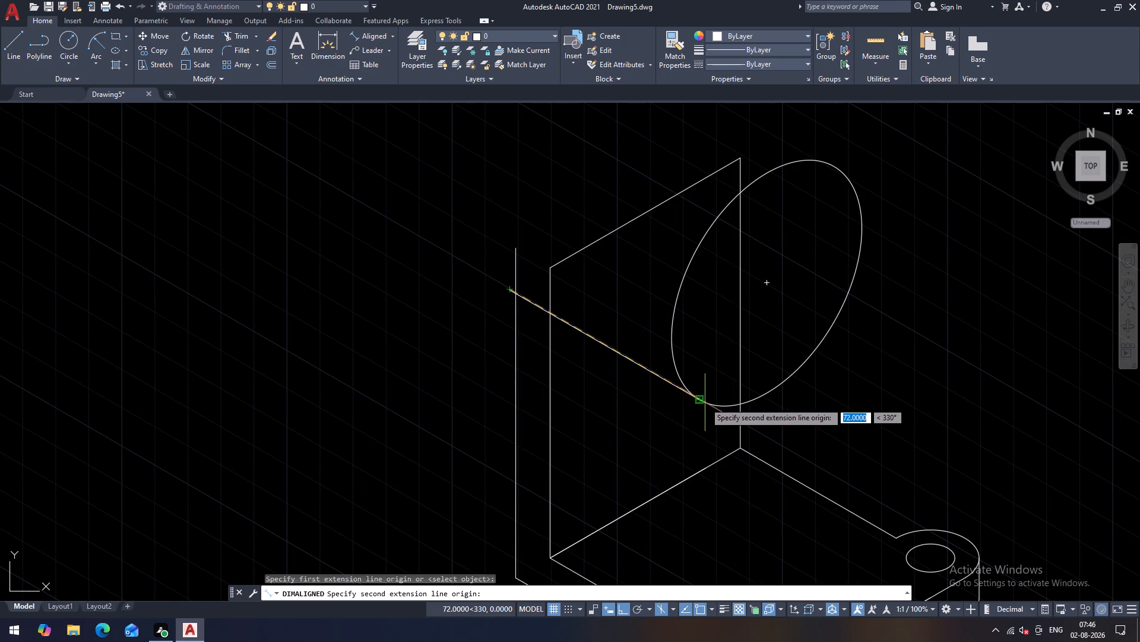
click(701, 399)
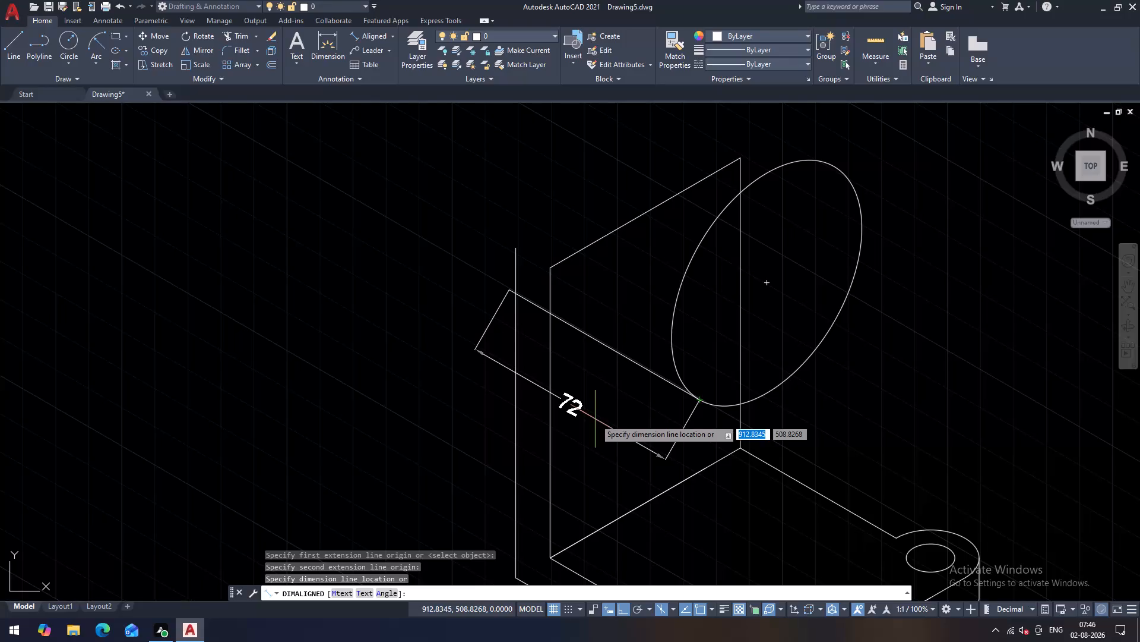
key(Escape)
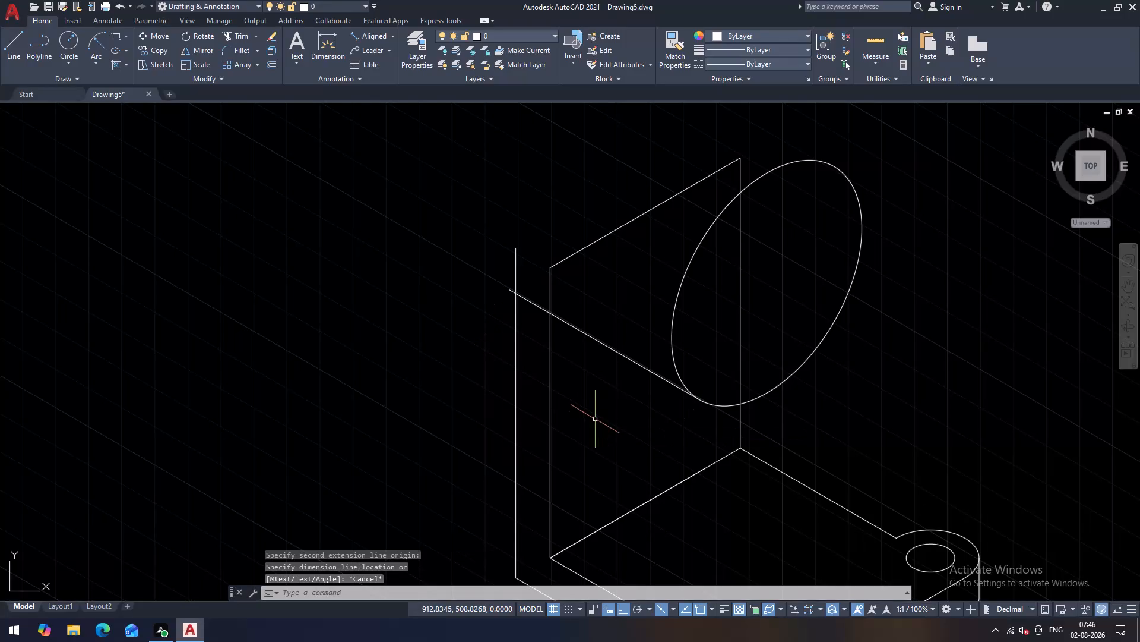
Copy the 72-unit line from the isocircle's lower tangent point to its opposite upper tangent point.
scroll(684, 383, down, 1)
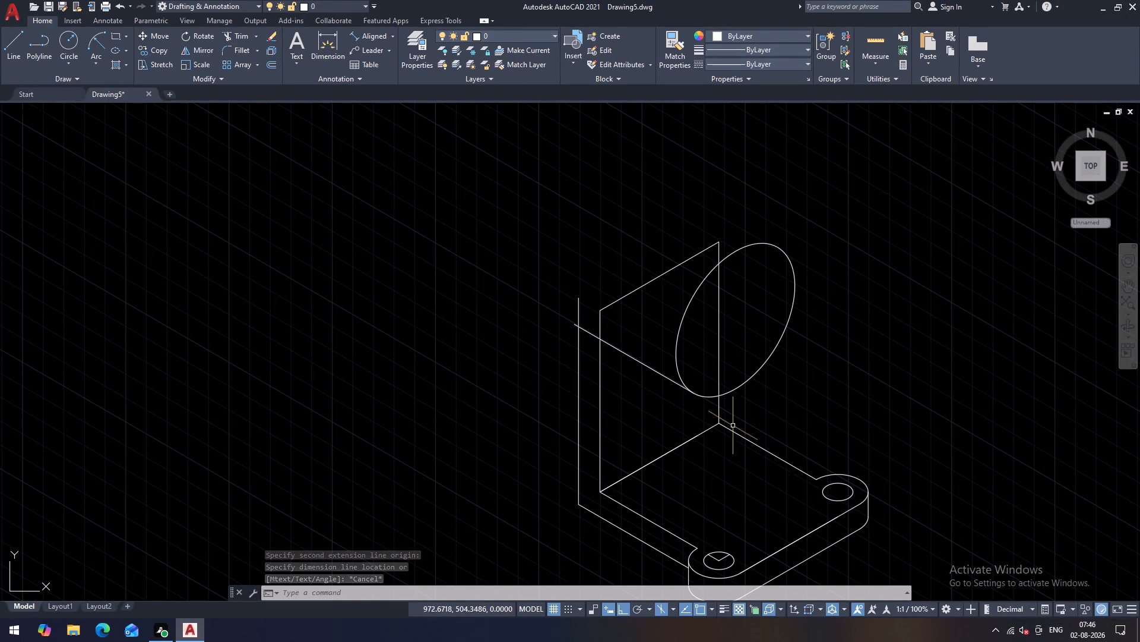
key(Escape)
text(co)
key(space)
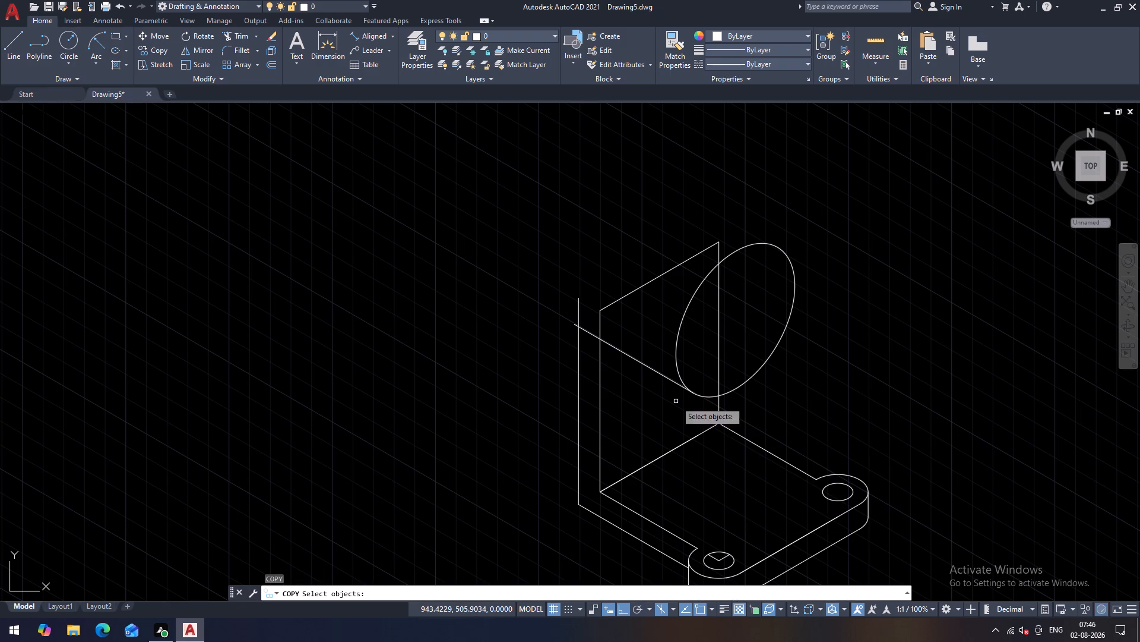
click(663, 373)
key(space)
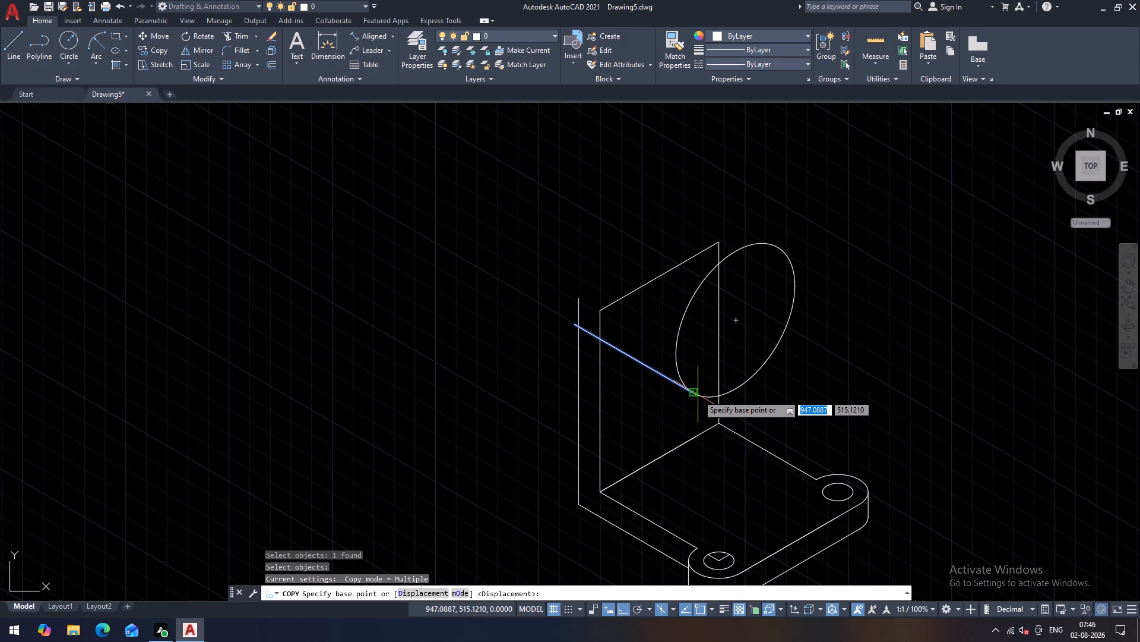
click(695, 393)
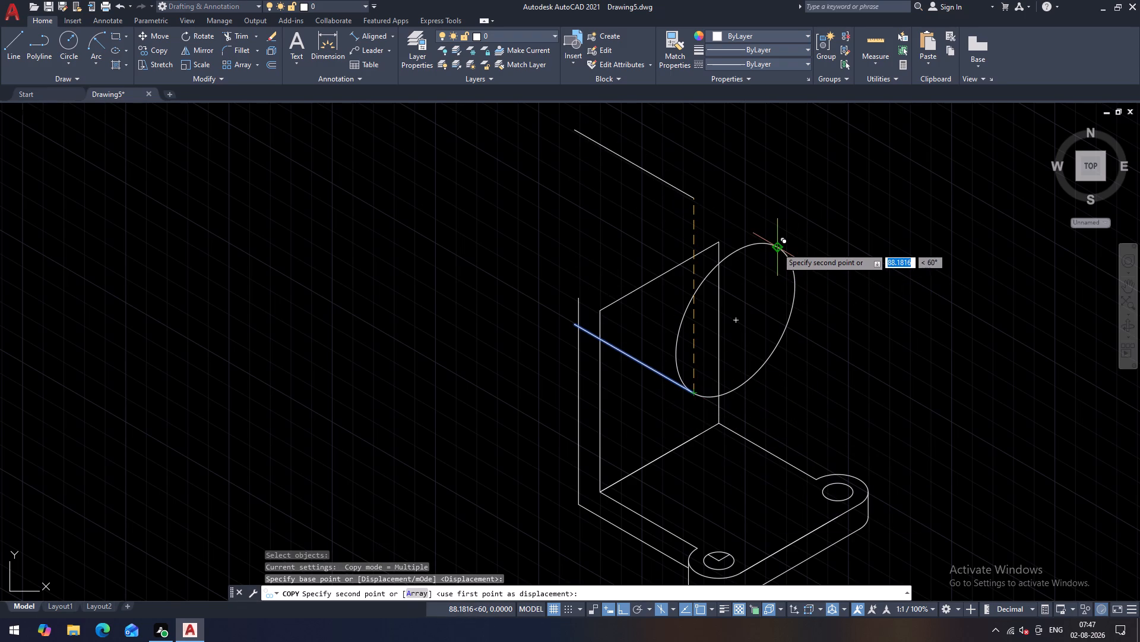
click(777, 247)
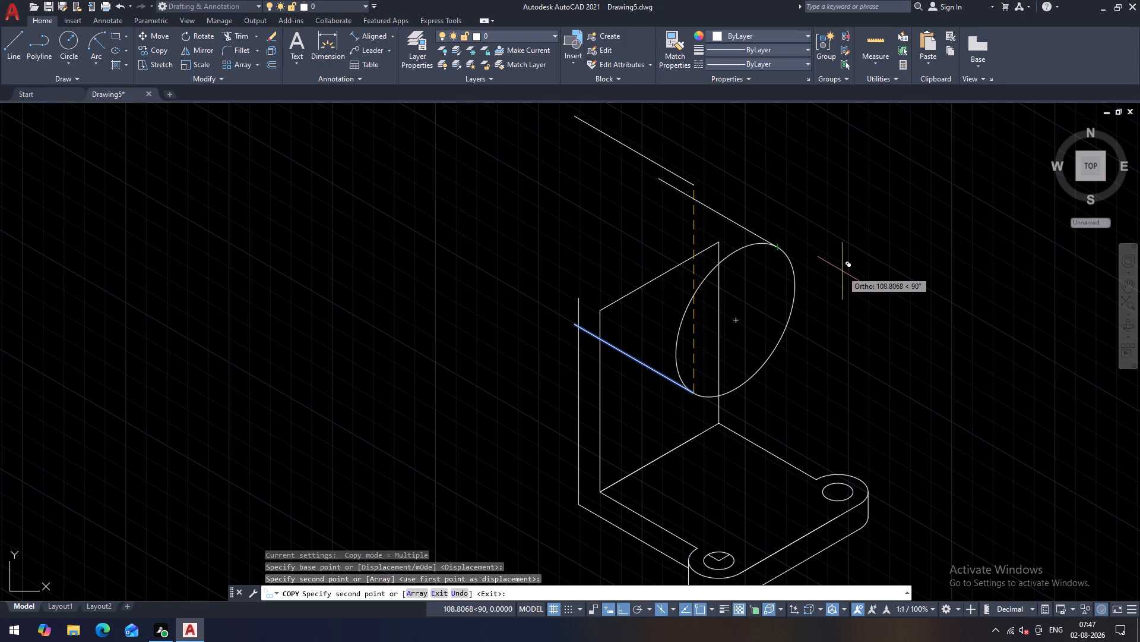
key(Escape)
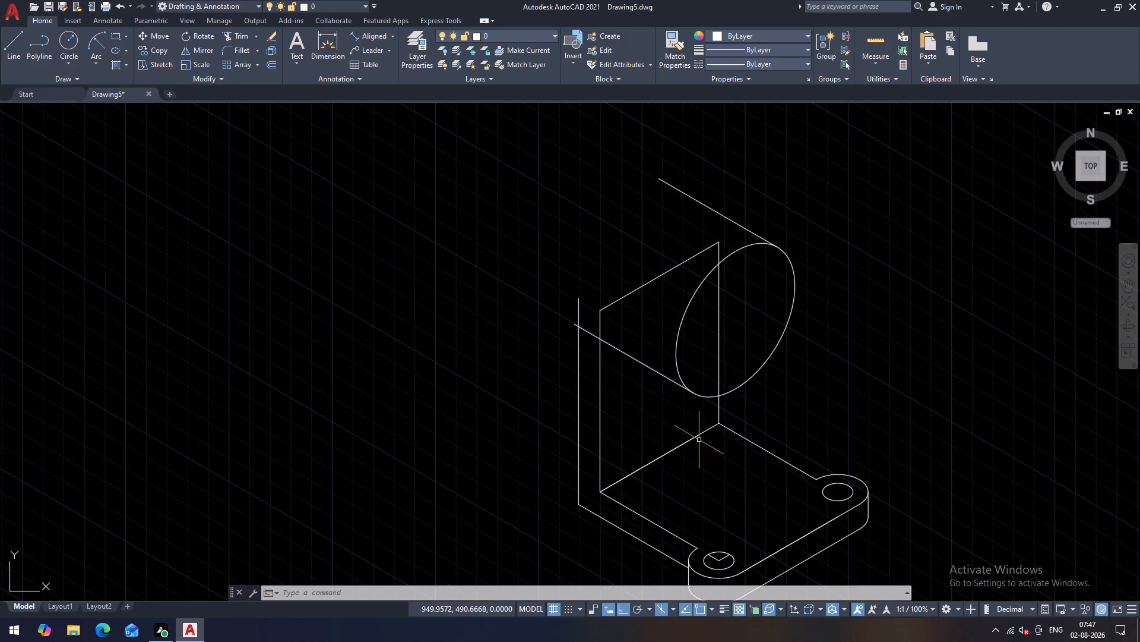
key(Escape)
Copy the radius 36 isocircle from its lower tangent point to the far end of the lower 72-unit line.
text(co)
key(space)
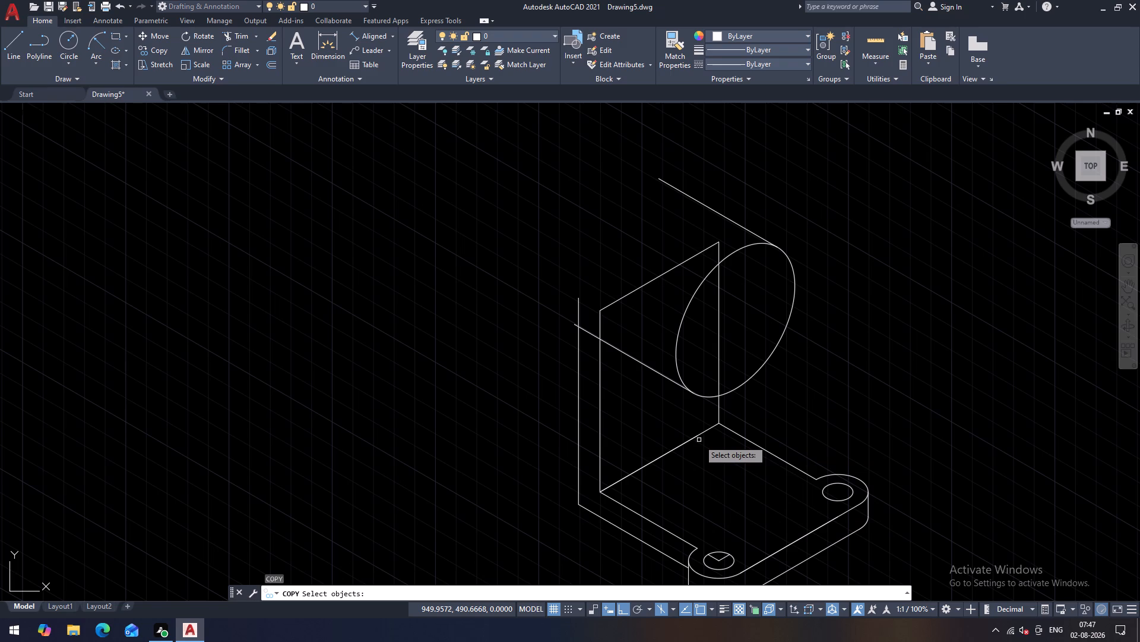
click(674, 362)
key(space)
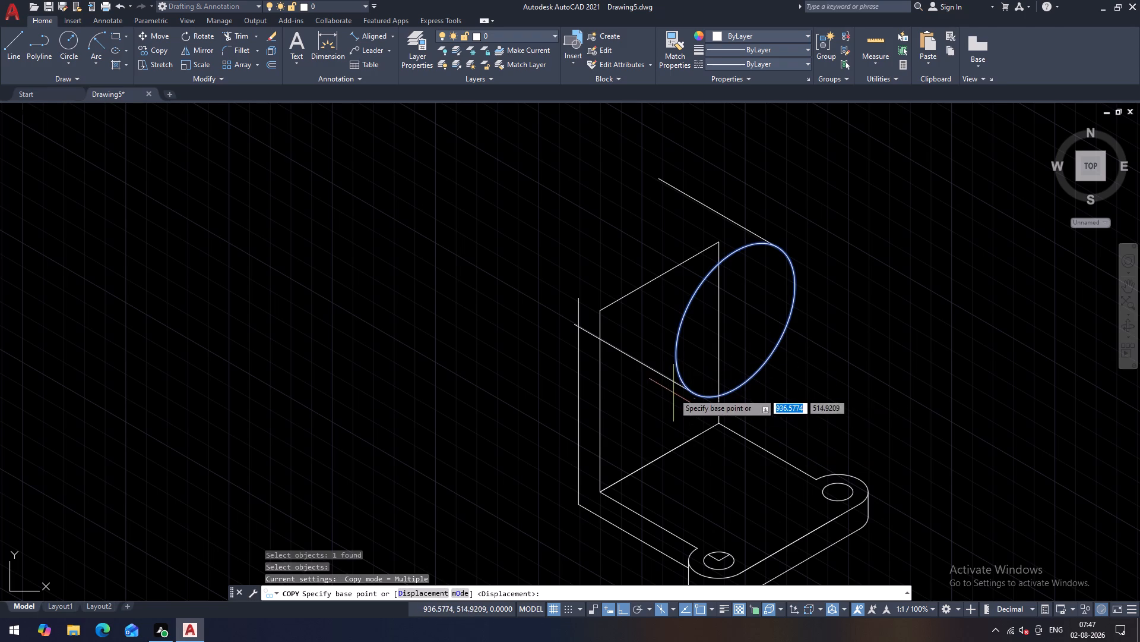
click(694, 392)
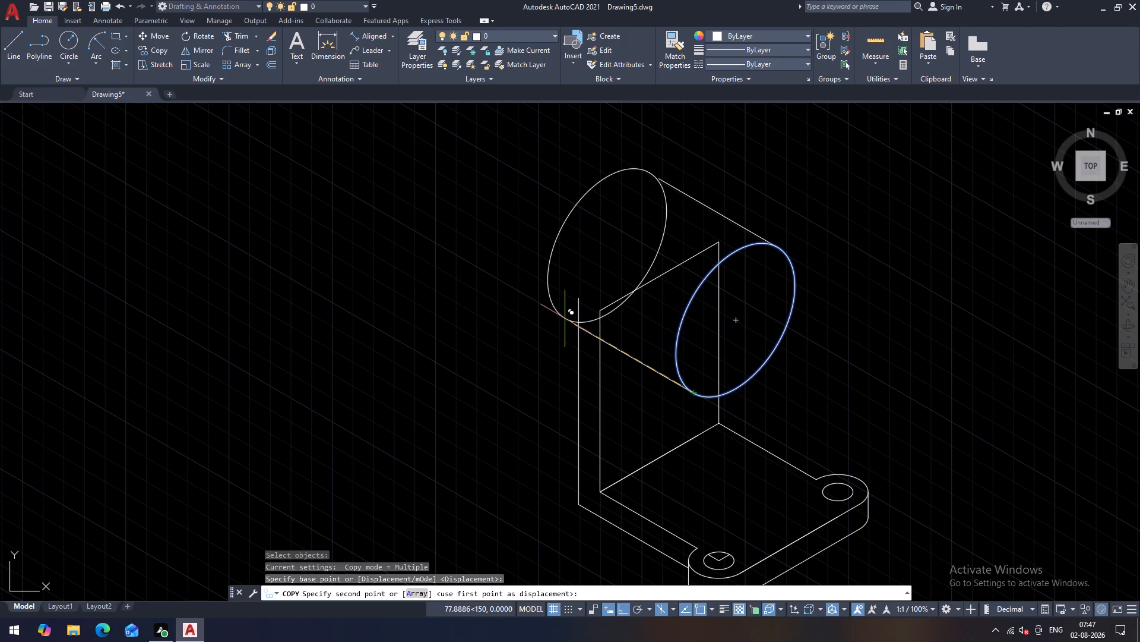
scroll(582, 325, up, 3)
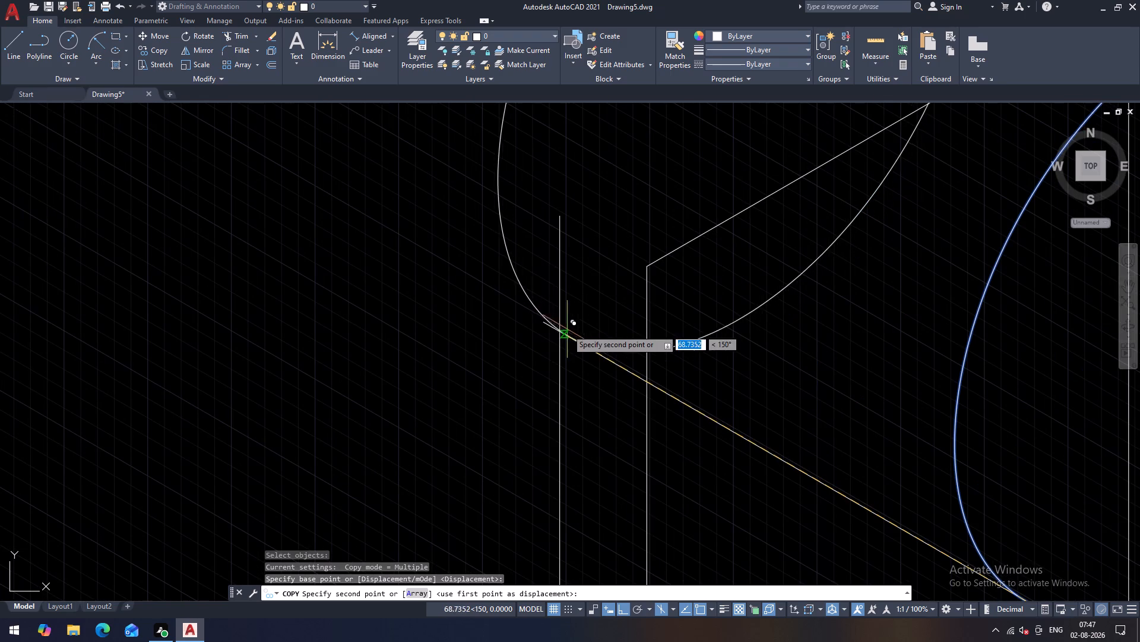
click(544, 321)
scroll(536, 391, down, 3)
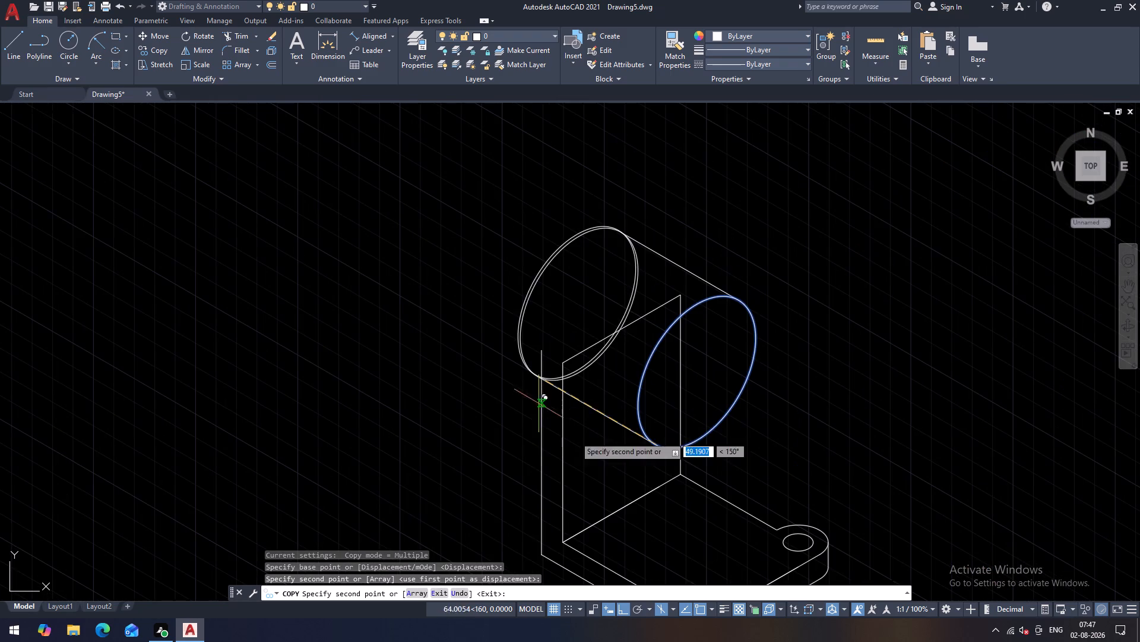
key(Escape)
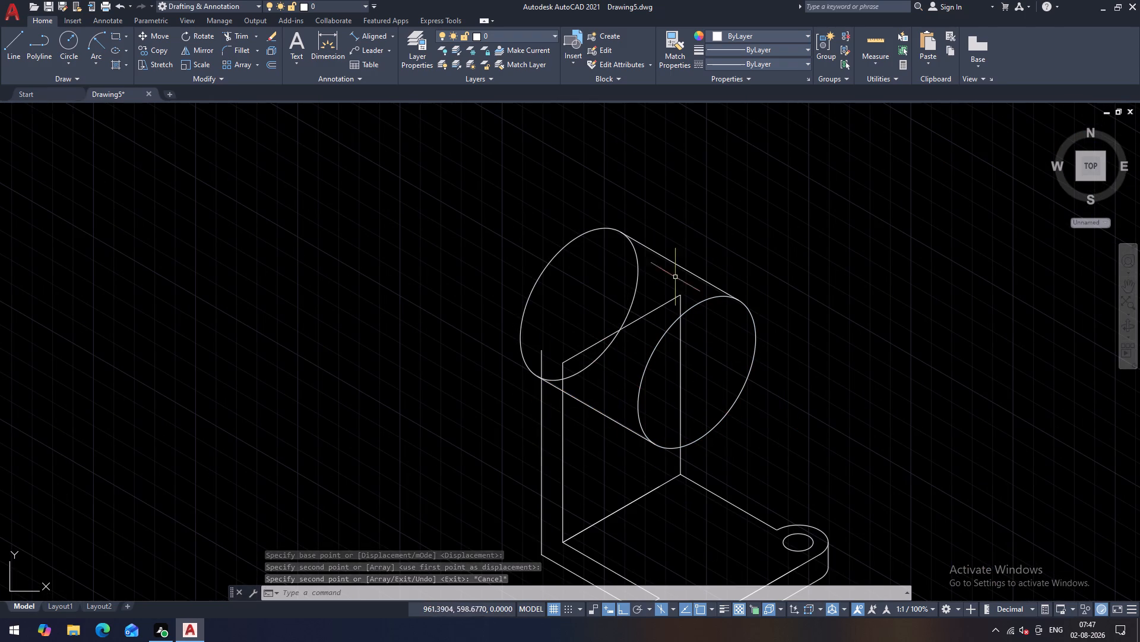
Trim away the hidden inner half of the boss's rear isocircle between the two tangent lines, including the small leftover at the lower tangent.
scroll(657, 257, up, 2)
scroll(657, 257, down, 2)
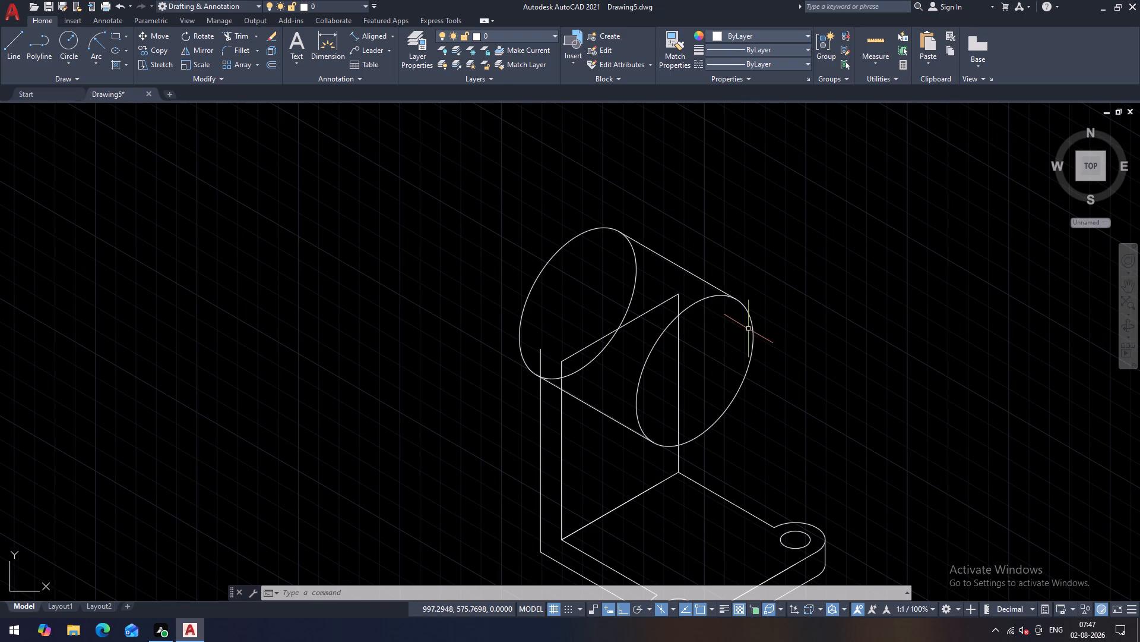
middle_drag(748, 329, 734, 272)
key(Escape)
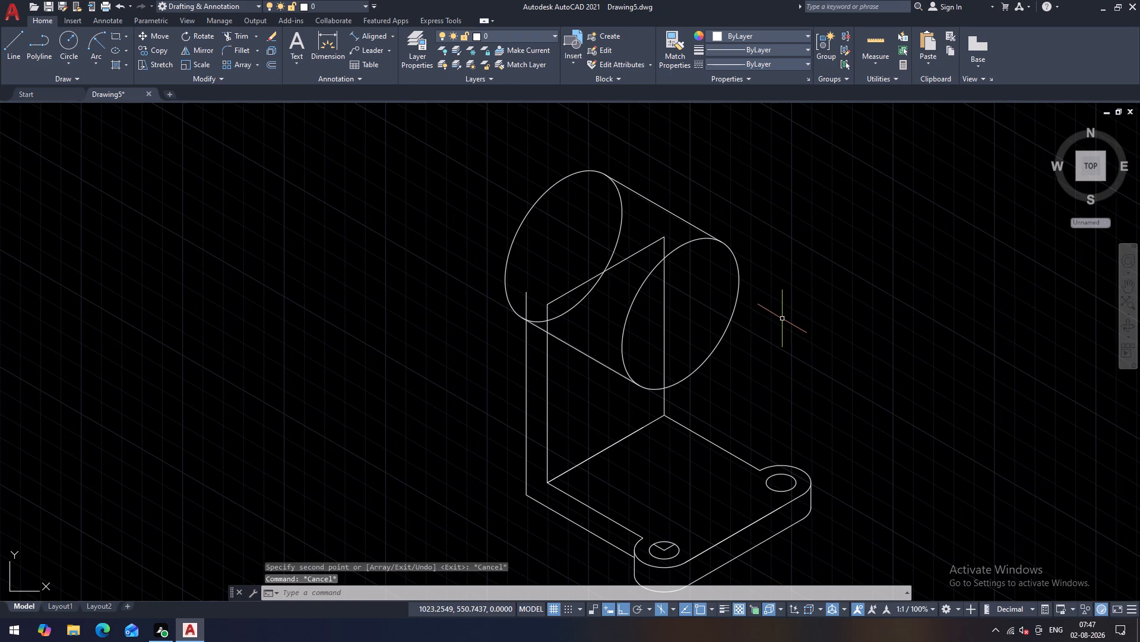
text(tr)
key(space)
key(space)
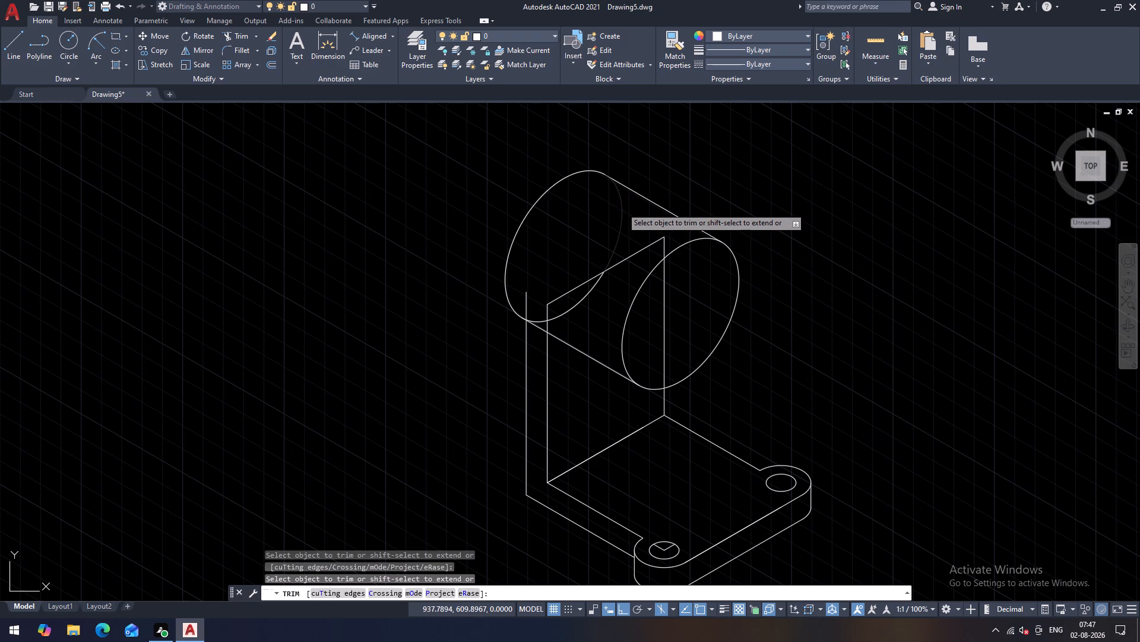
click(622, 207)
click(583, 299)
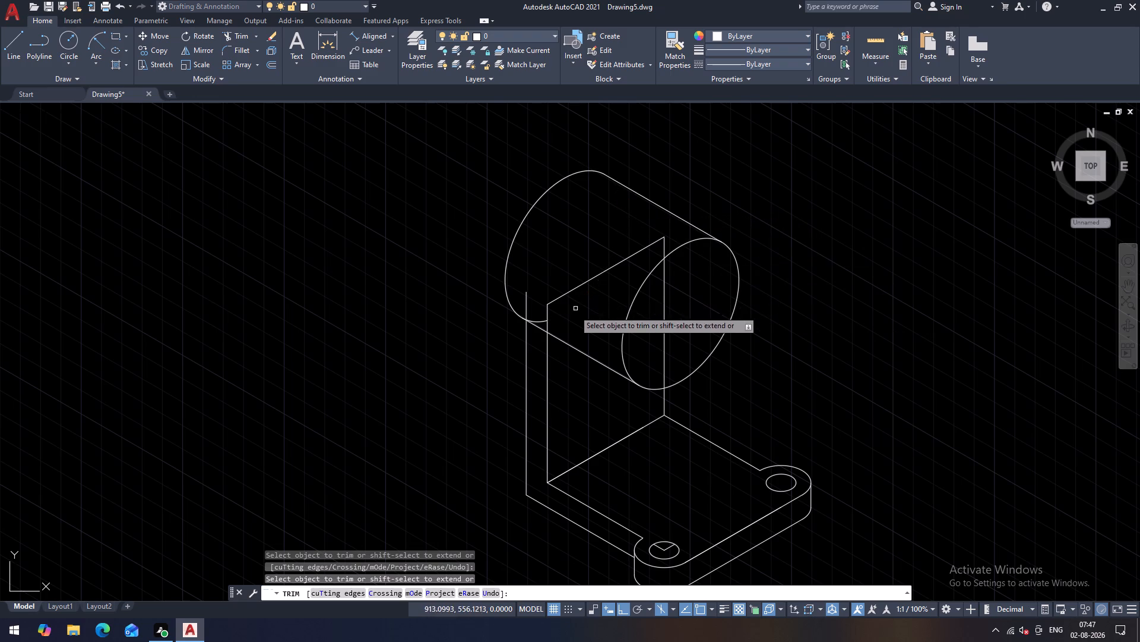
scroll(549, 321, up, 3)
click(486, 322)
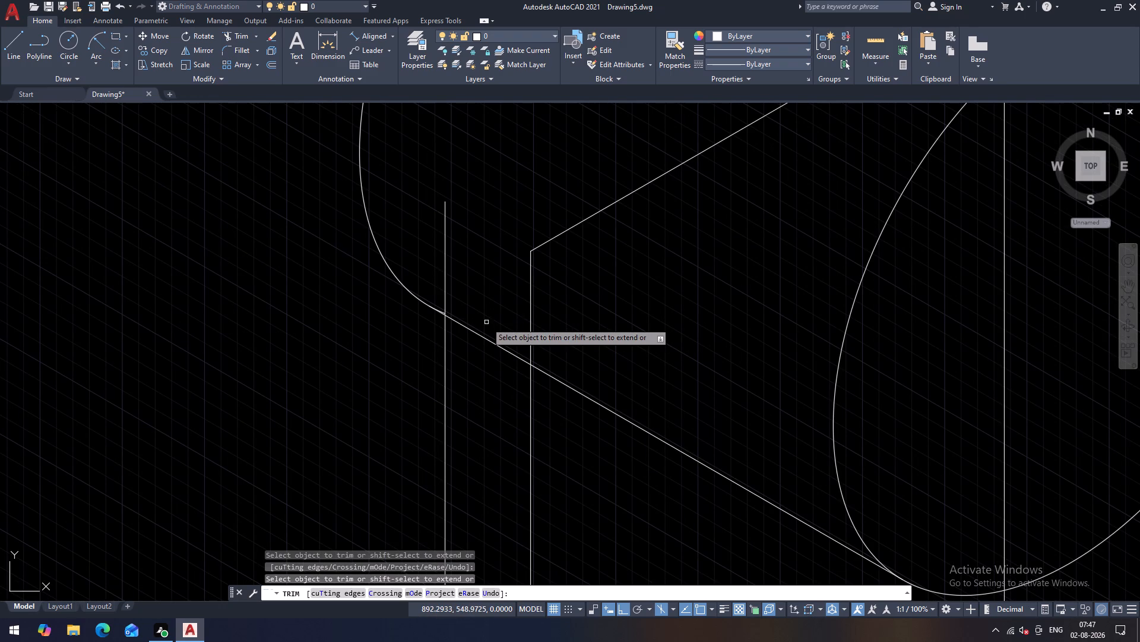
scroll(413, 310, up, 5)
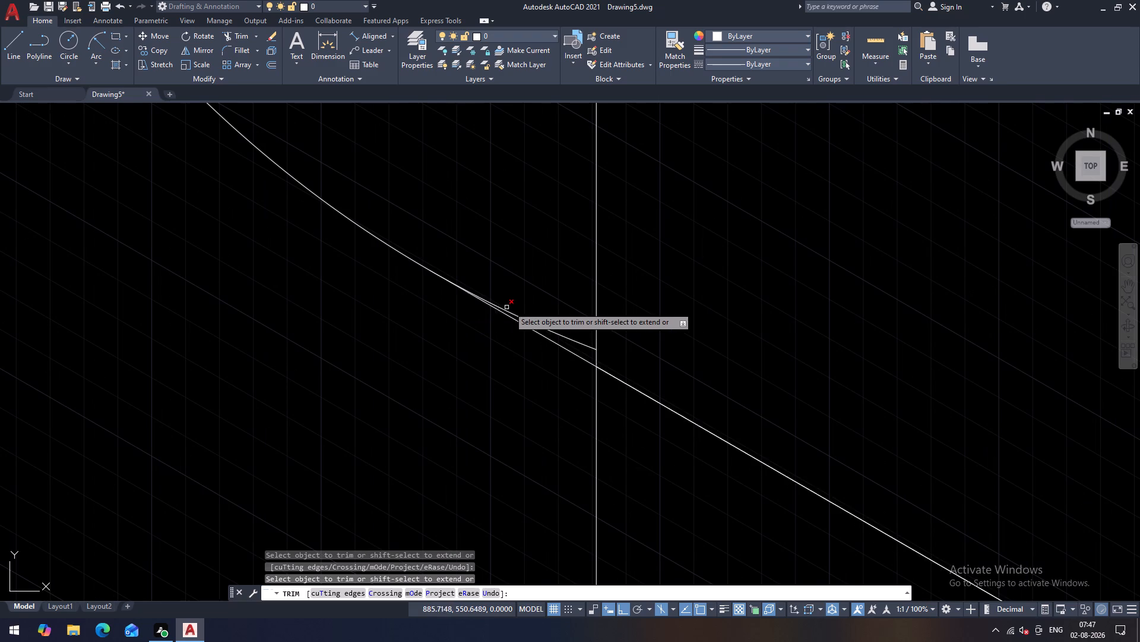
click(550, 329)
scroll(550, 322, down, 3)
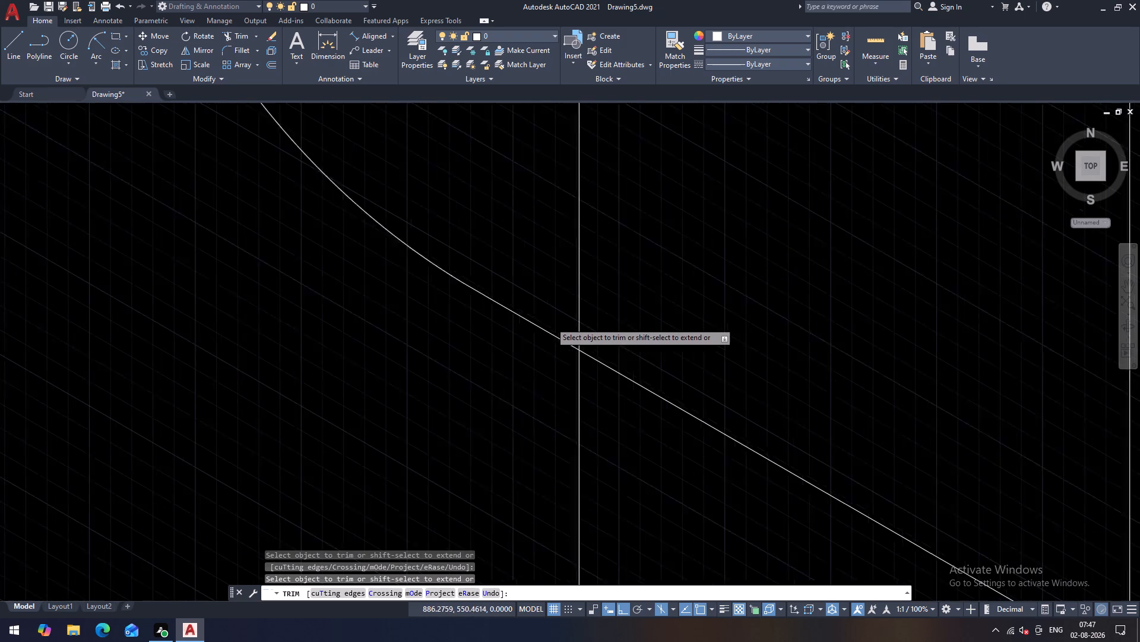
scroll(544, 408, down, 2)
scroll(600, 418, down, 4)
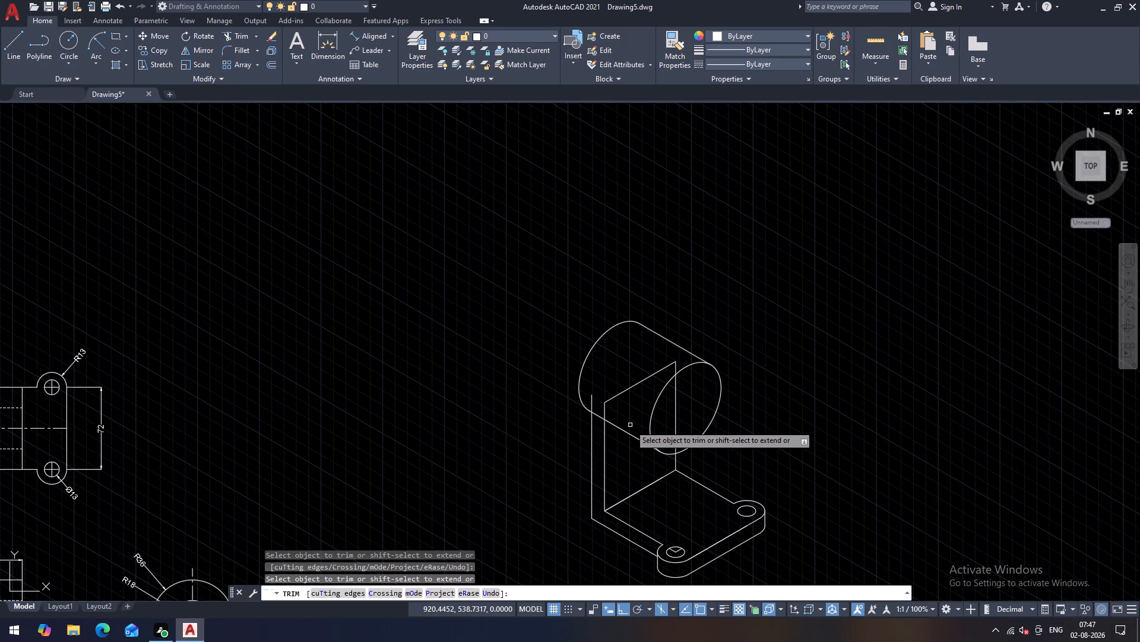
Trim away the upright's sloping top edge and the part of its inner vertical edge that lie within the cylindrical boss.
middle_drag(649, 428, 625, 396)
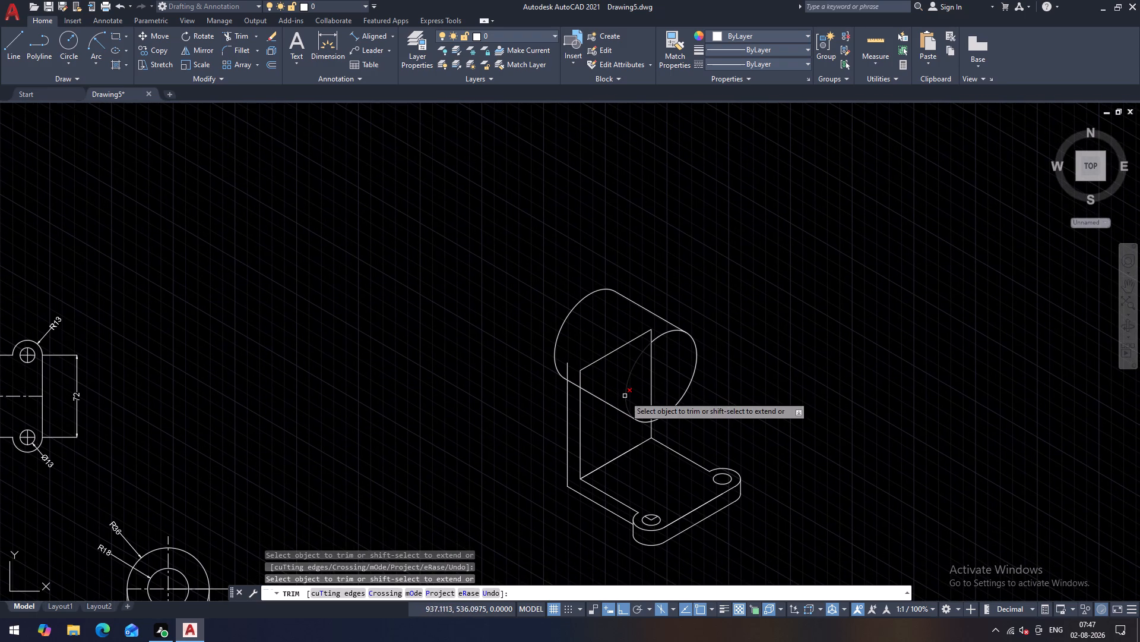
scroll(656, 382, up, 1)
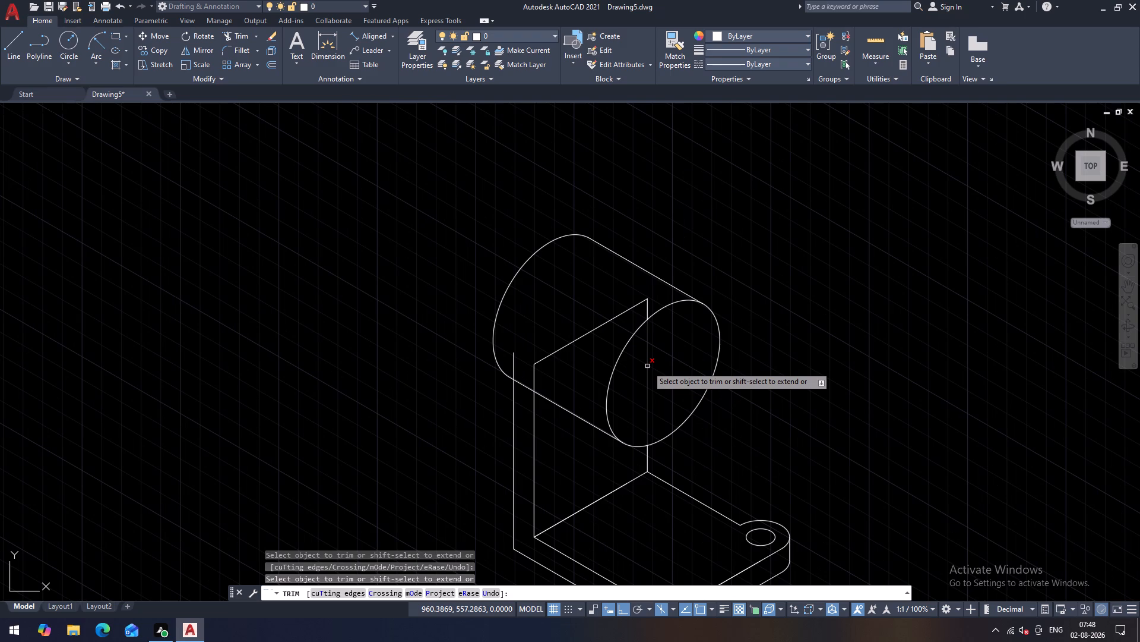
click(647, 366)
click(643, 301)
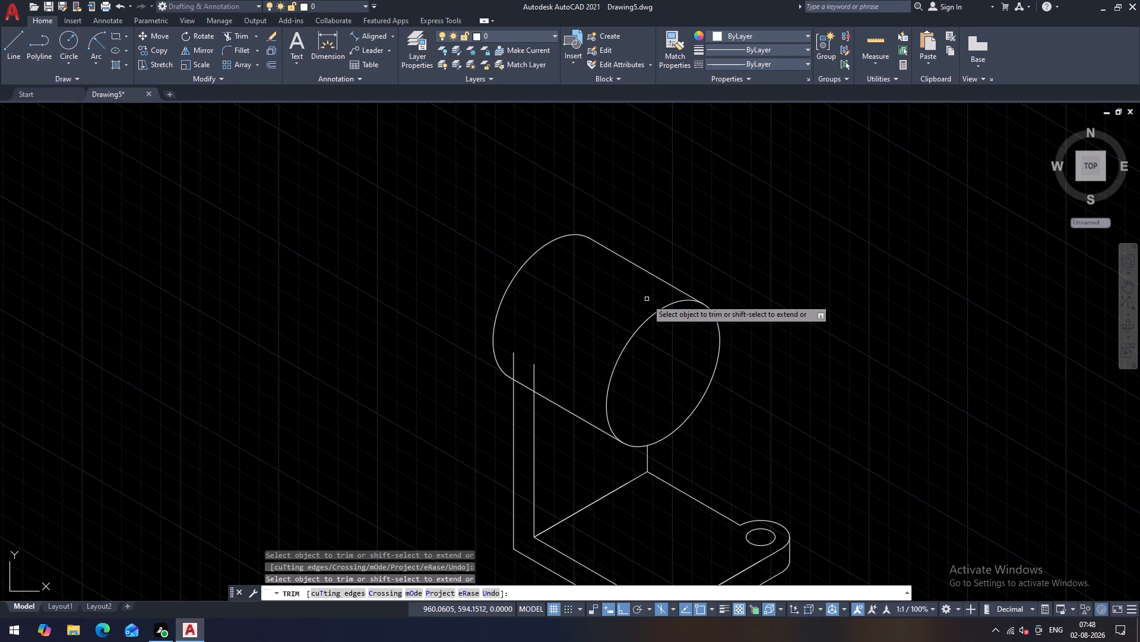
click(647, 299)
key(Escape)
scroll(588, 344, down, 1)
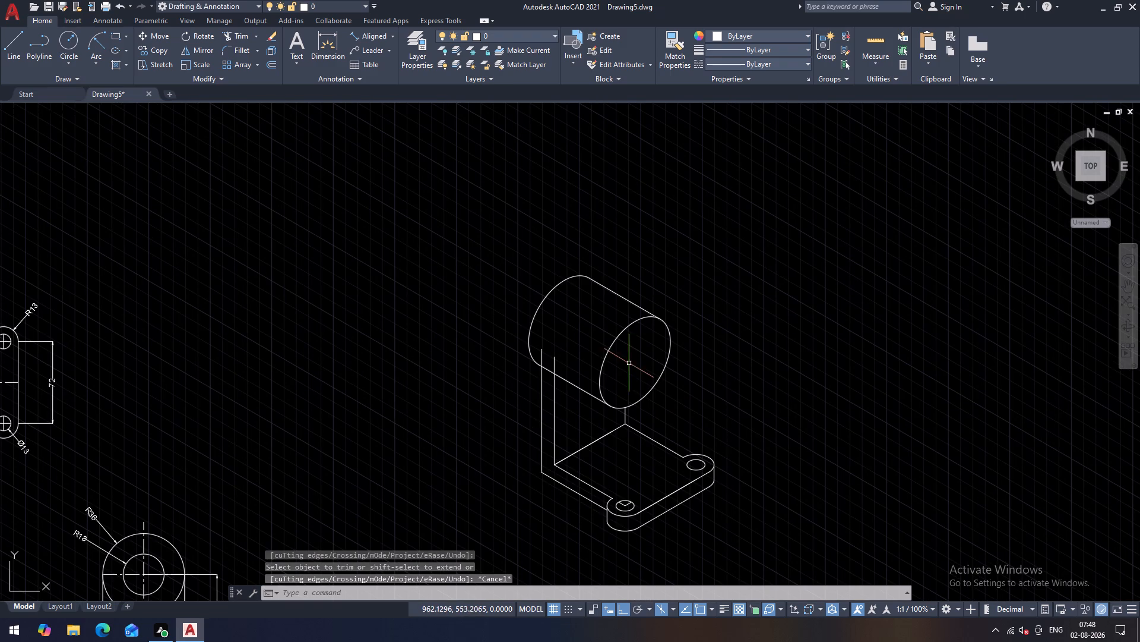
Draw a radius 18 isocircle on the right isoplane, centred on the boss's front radius 36 isocircle, for the bore.
middle_drag(739, 407, 723, 382)
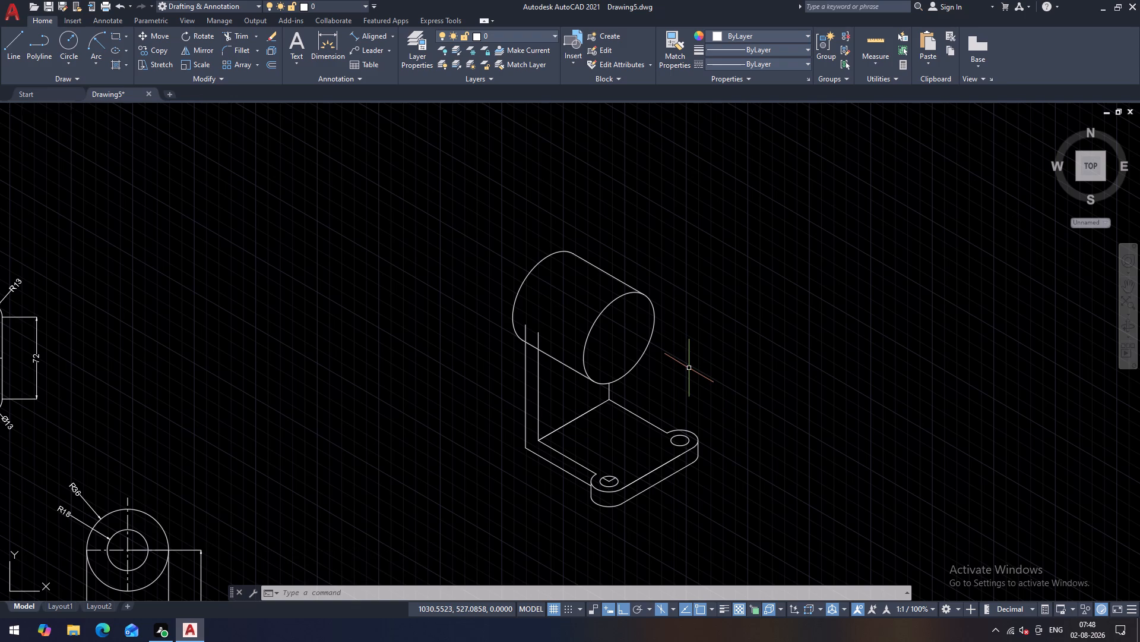
key(Escape)
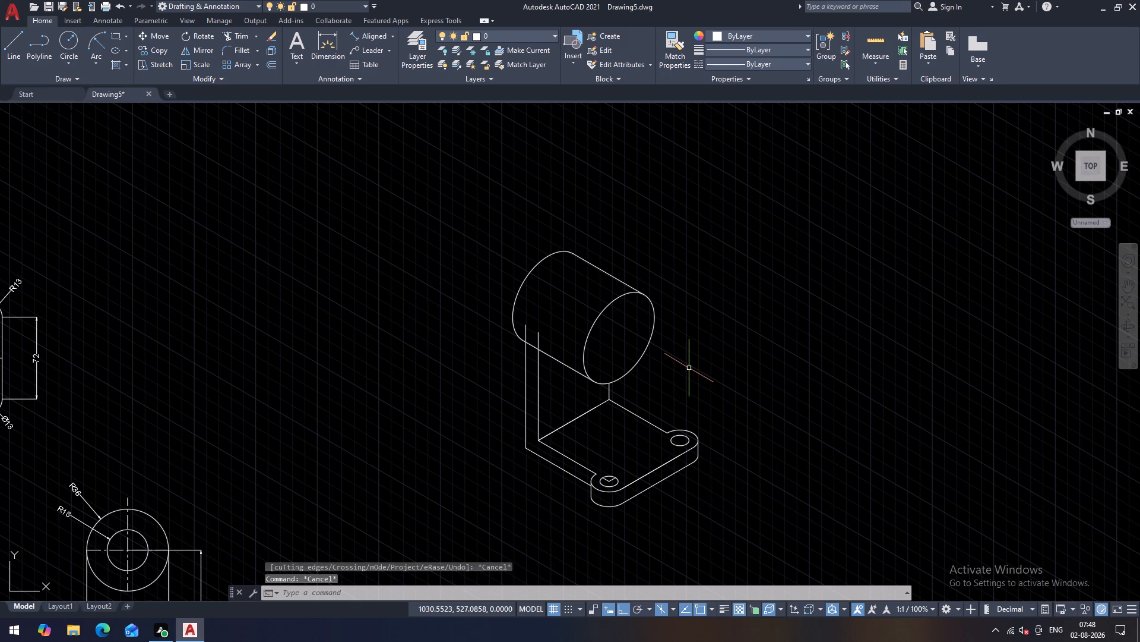
key(Escape)
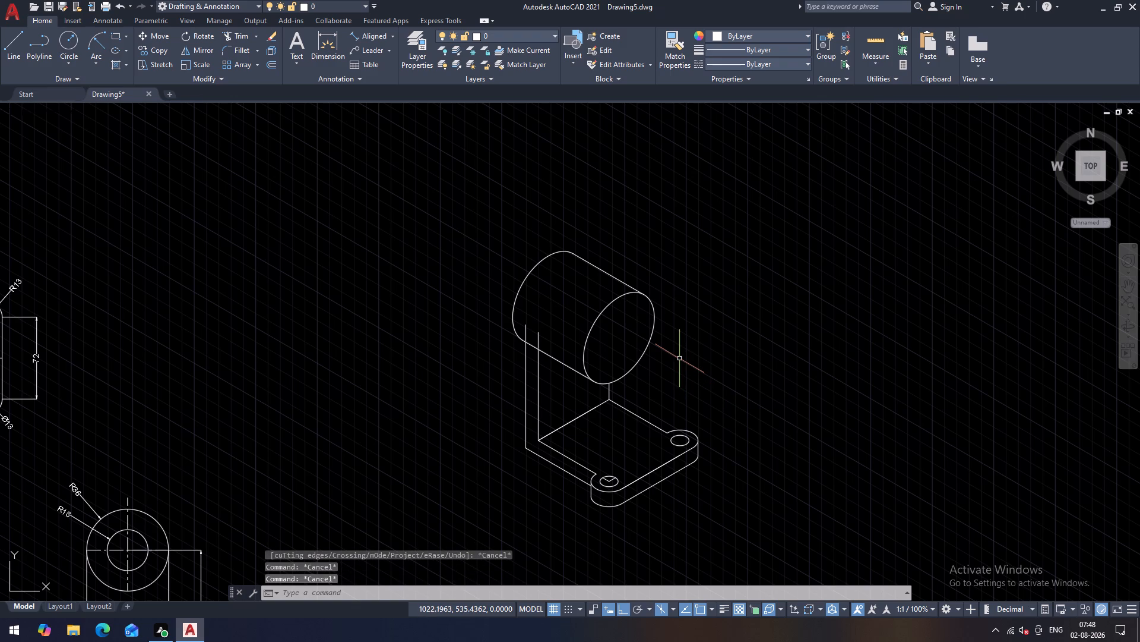
key(Escape)
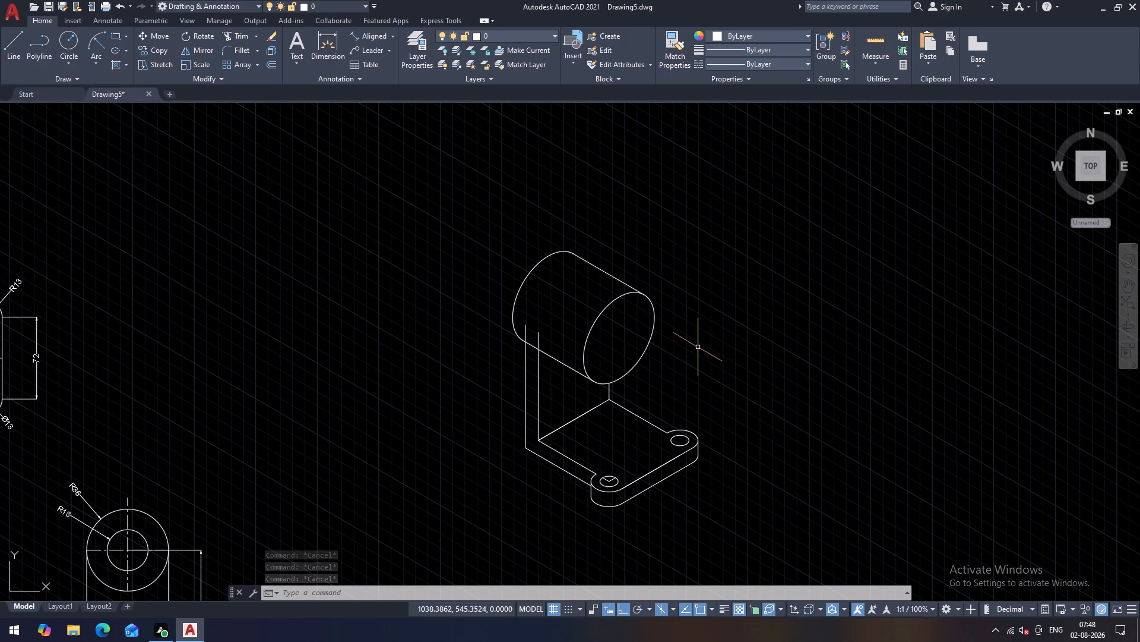
text(el)
key(space)
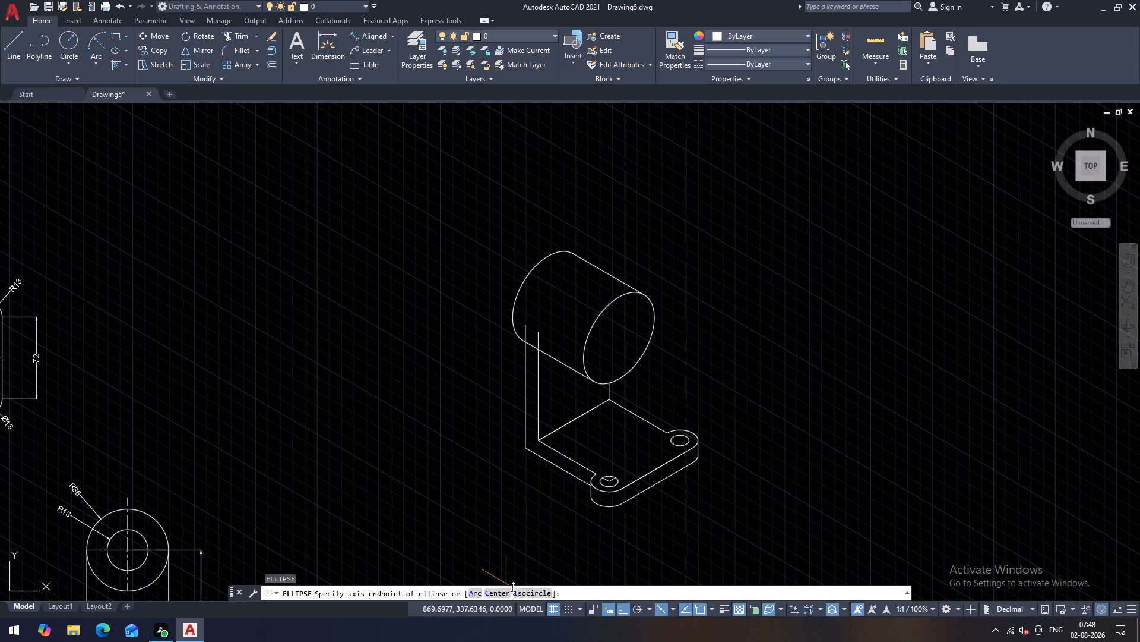
click(520, 594)
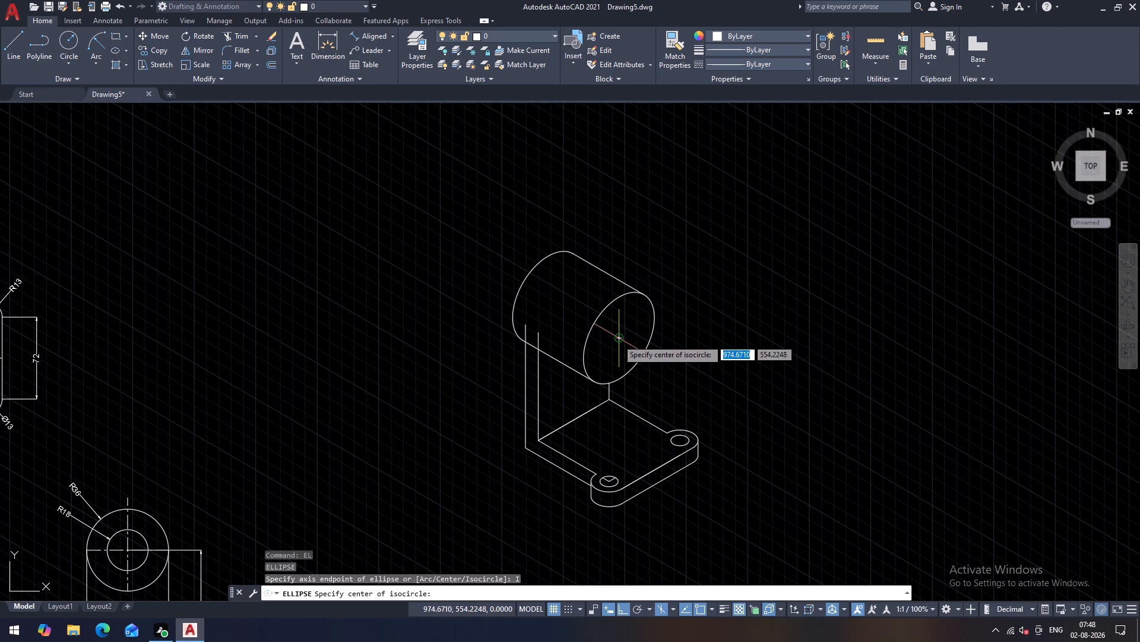
click(617, 339)
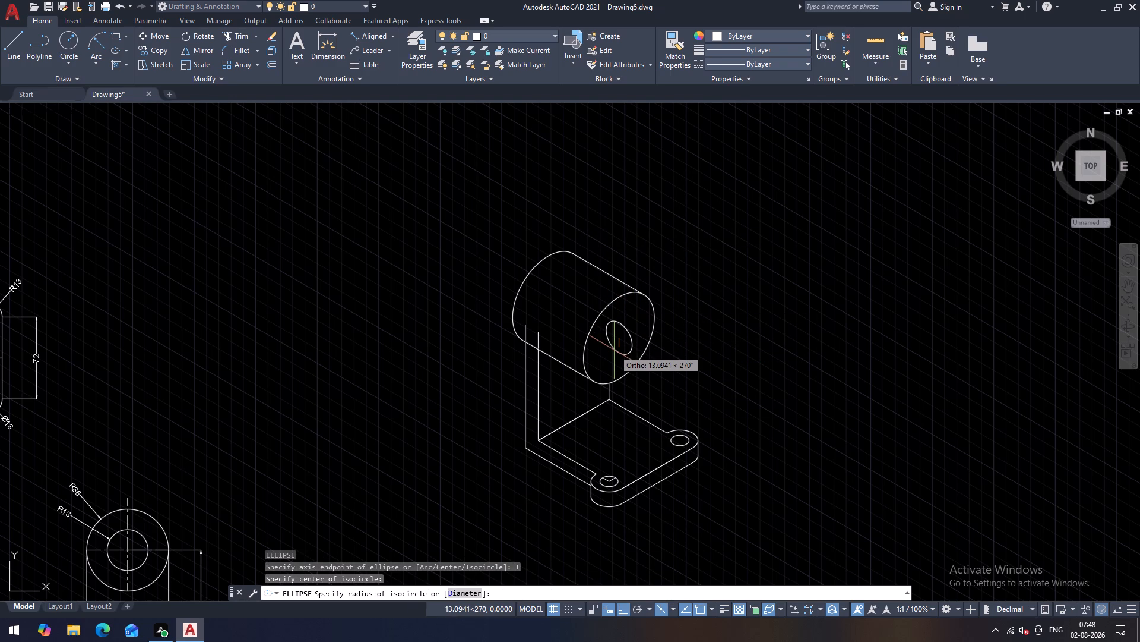
key(F5)
key(F5)
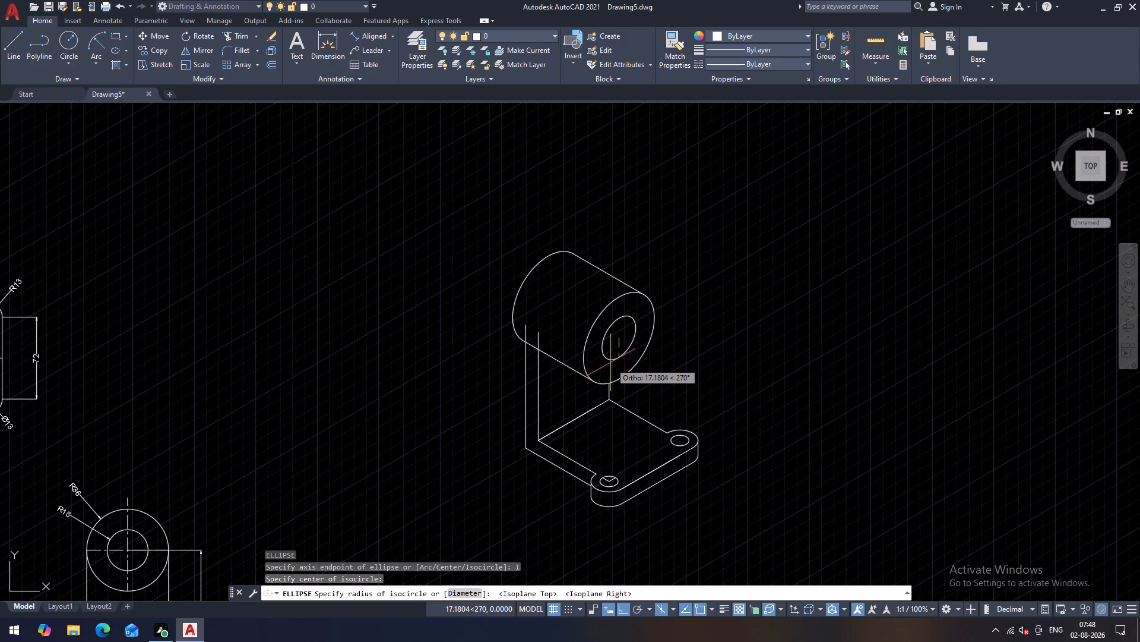
text(18)
key(Return)
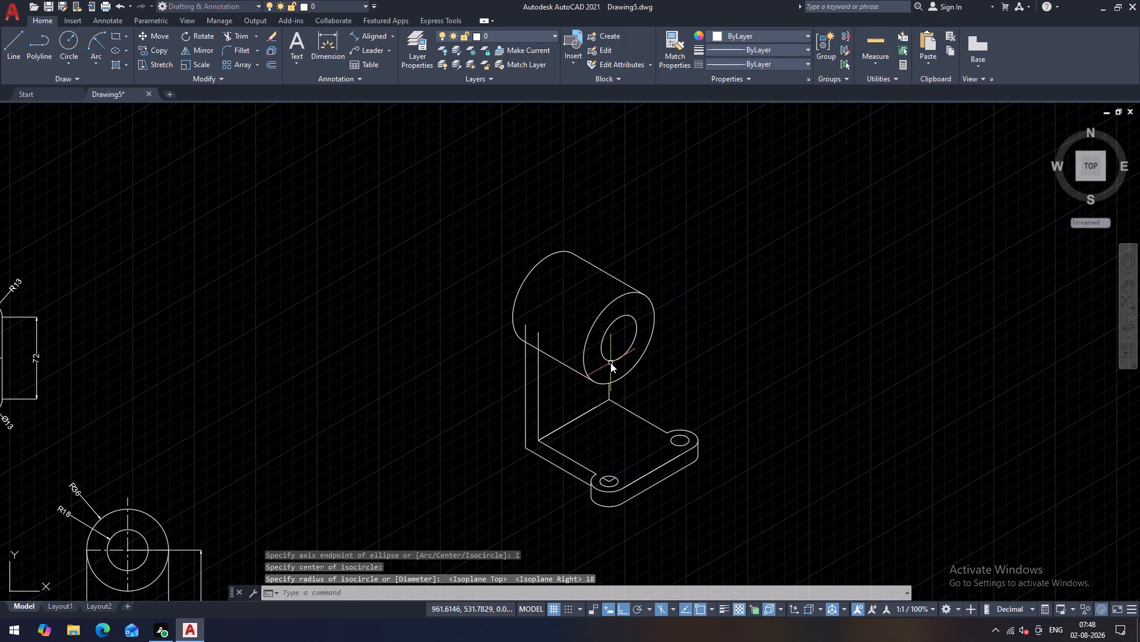
key(Escape)
scroll(642, 266, down, 1)
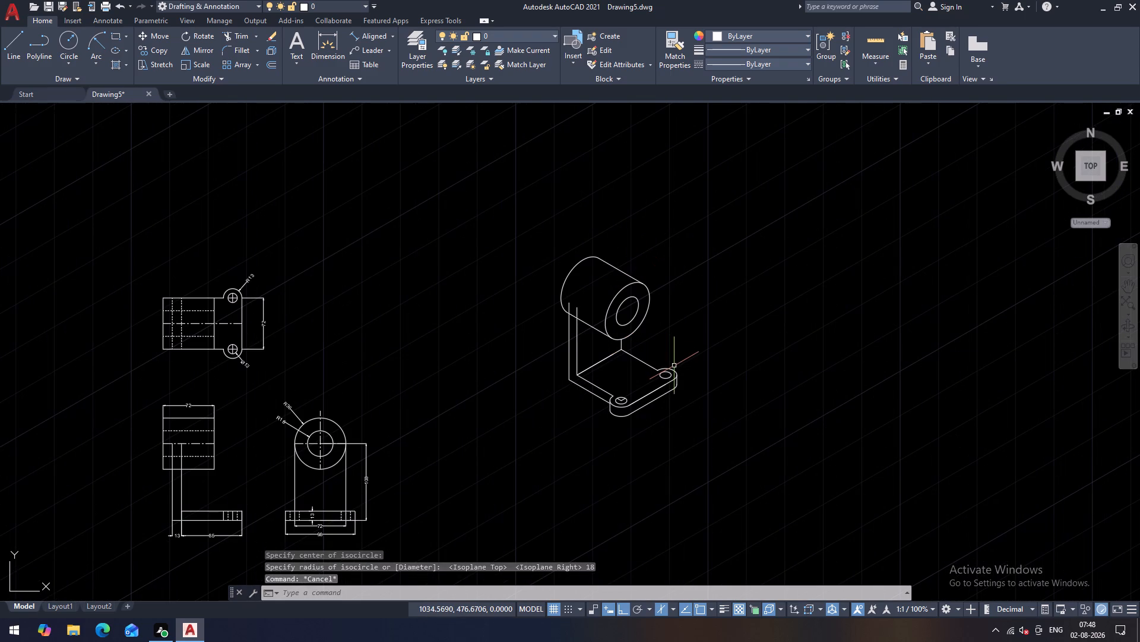
scroll(673, 338, up, 1)
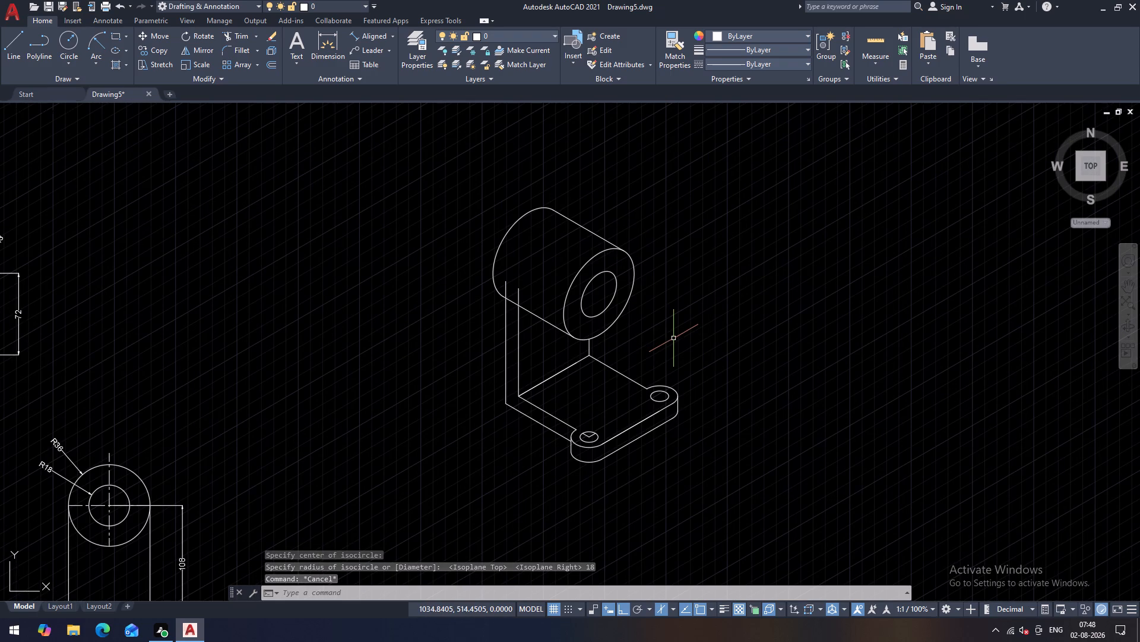
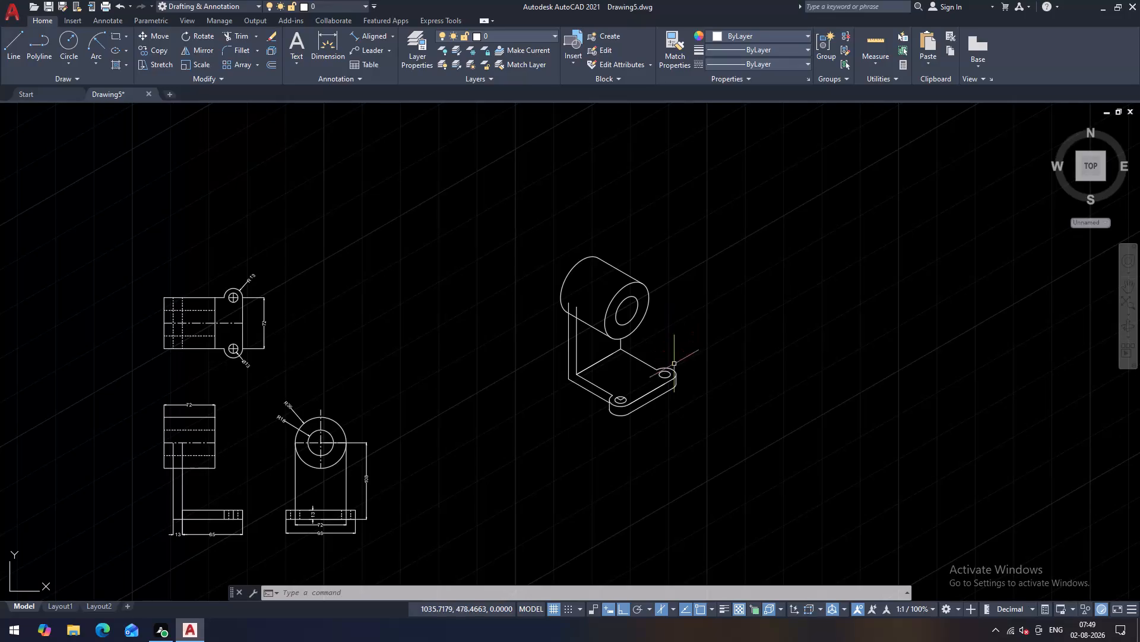
Turn off isometric drafting so the drawing returns to orthographic mode.
click(661, 609)
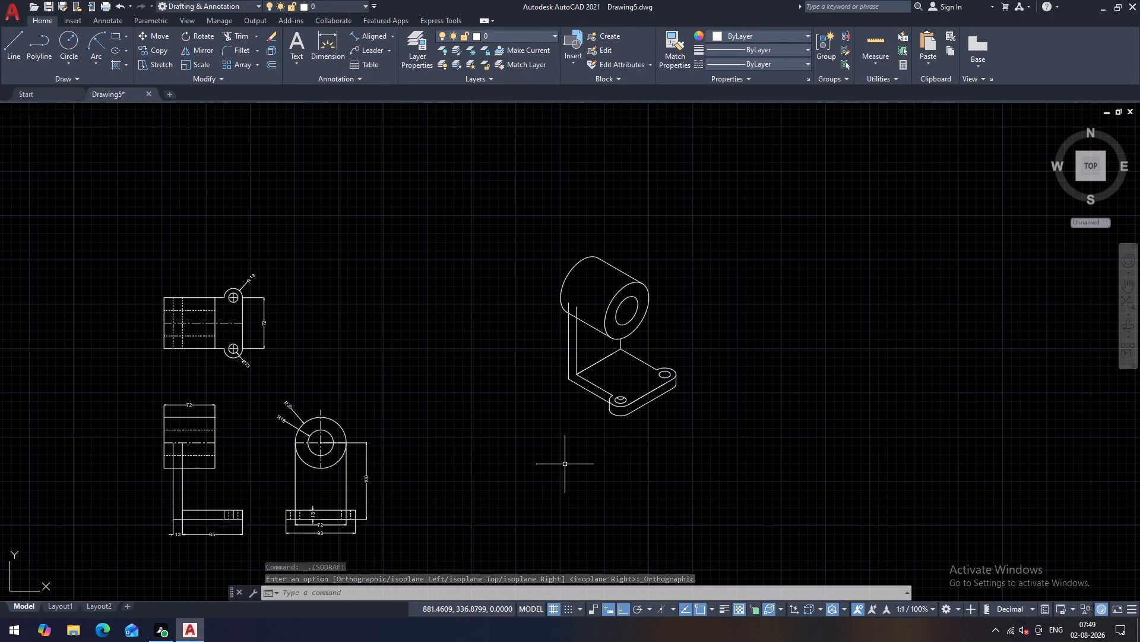
key(Escape)
Extend the two short lines inside the base plate's front hole to its far edge as crossing centre lines.
scroll(594, 376, up, 1)
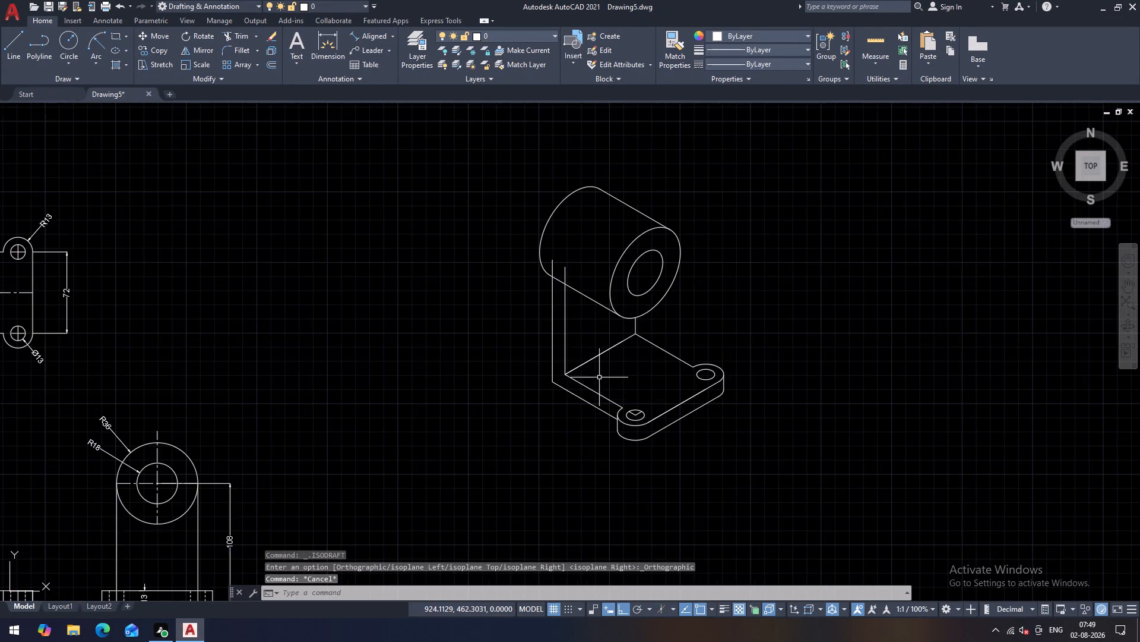
scroll(658, 414, up, 3)
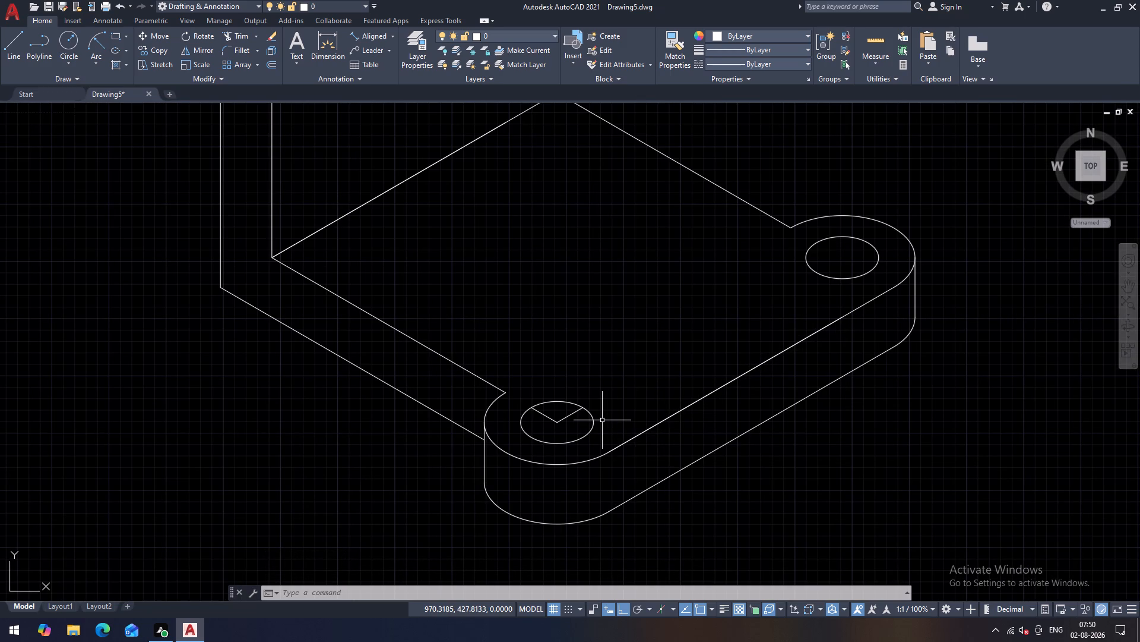
text(ex)
key(space)
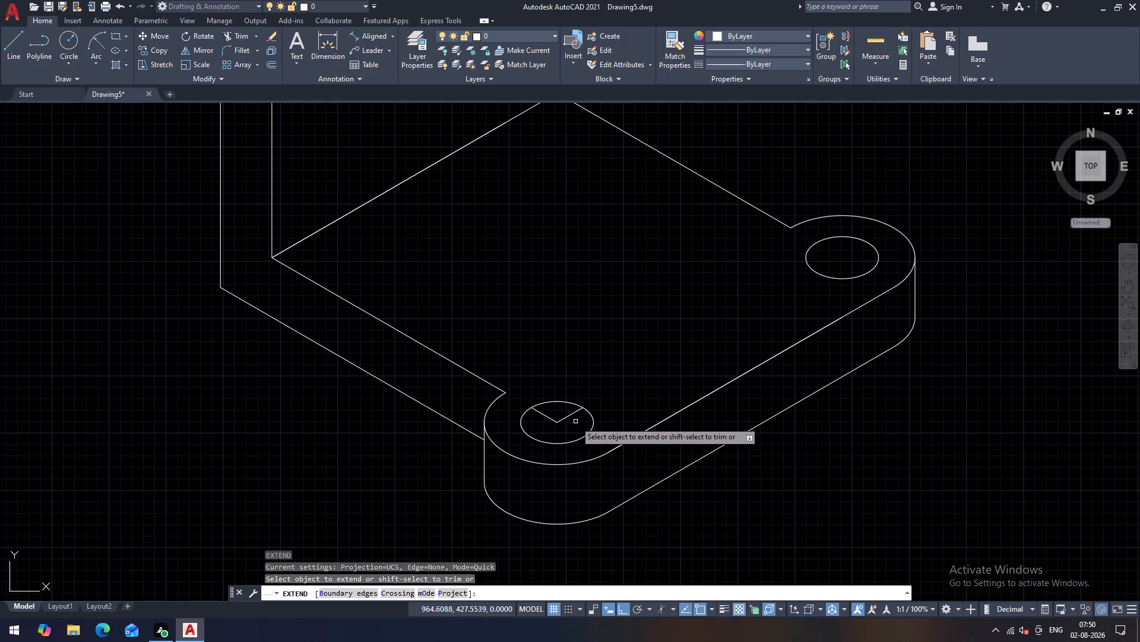
click(569, 415)
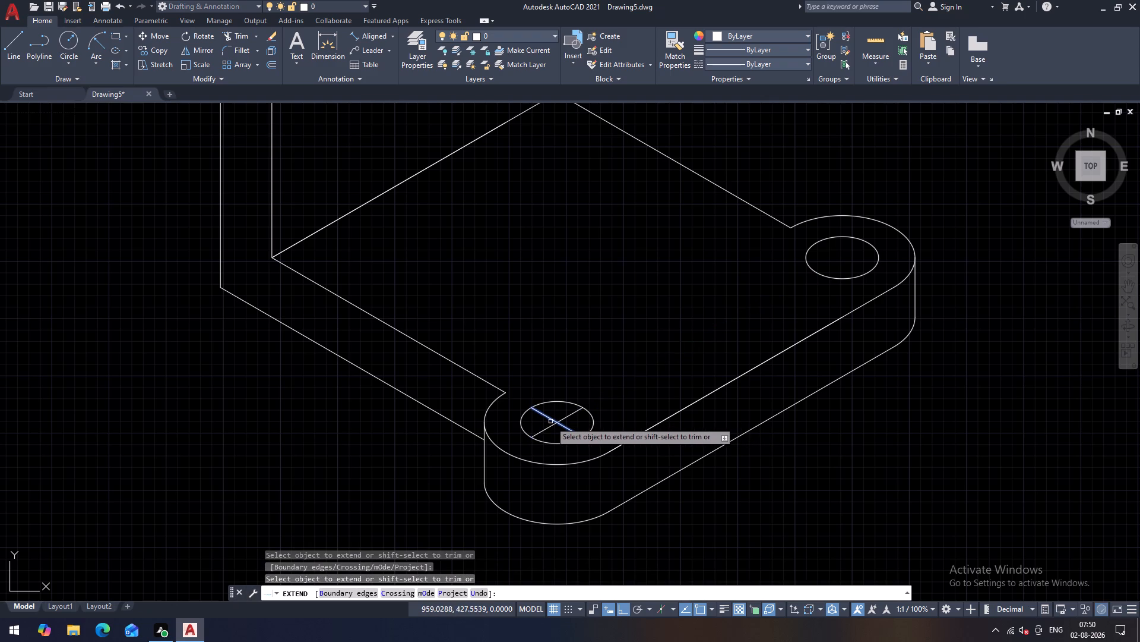
click(550, 421)
key(Escape)
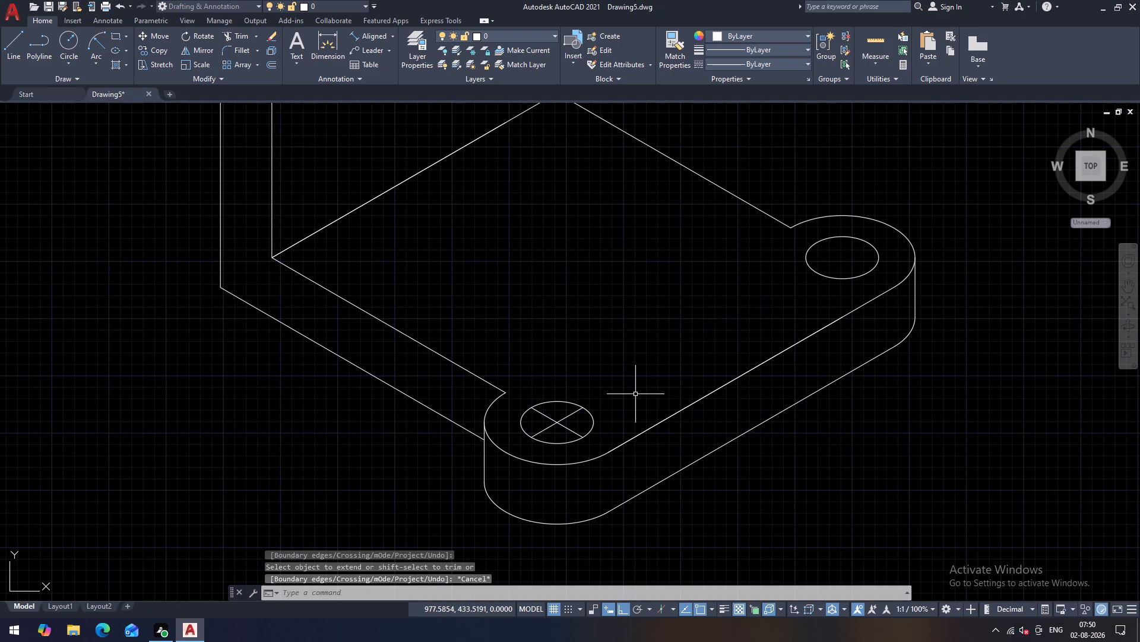
Copy the two crossing centre lines from the front hole's centre to the centre of the base plate's rear hole.
text(co)
key(space)
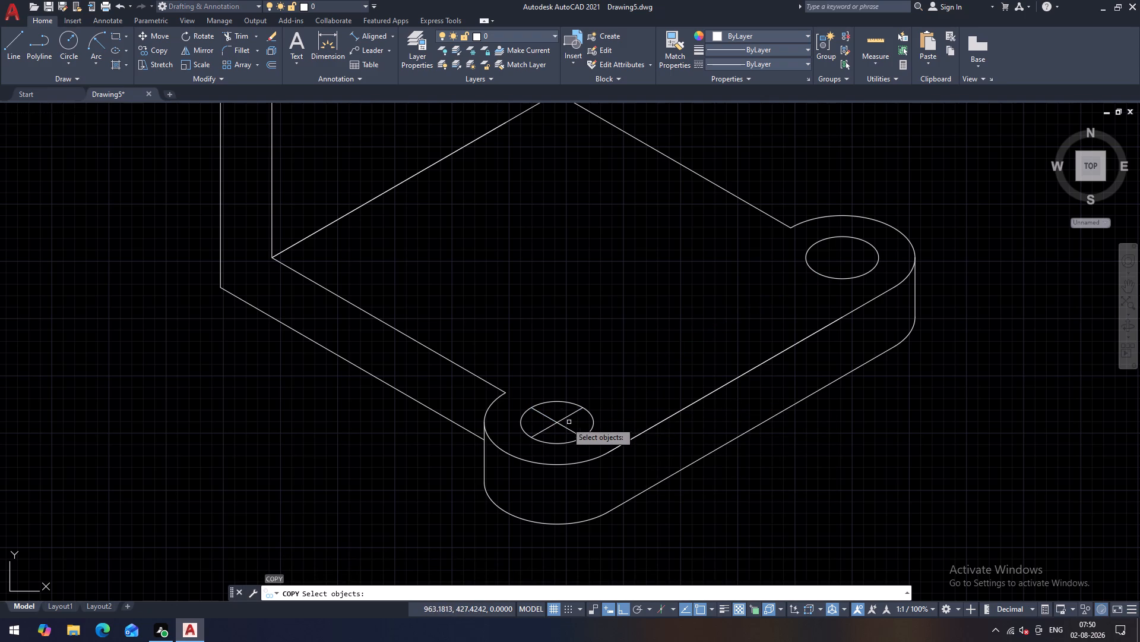
click(563, 426)
click(566, 417)
key(space)
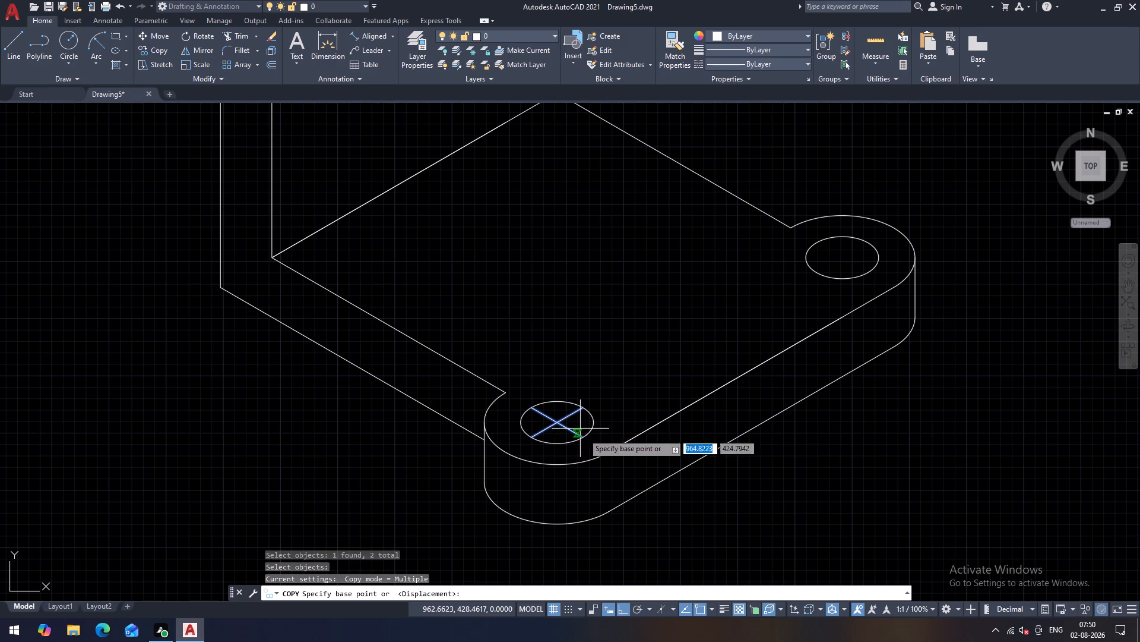
click(558, 421)
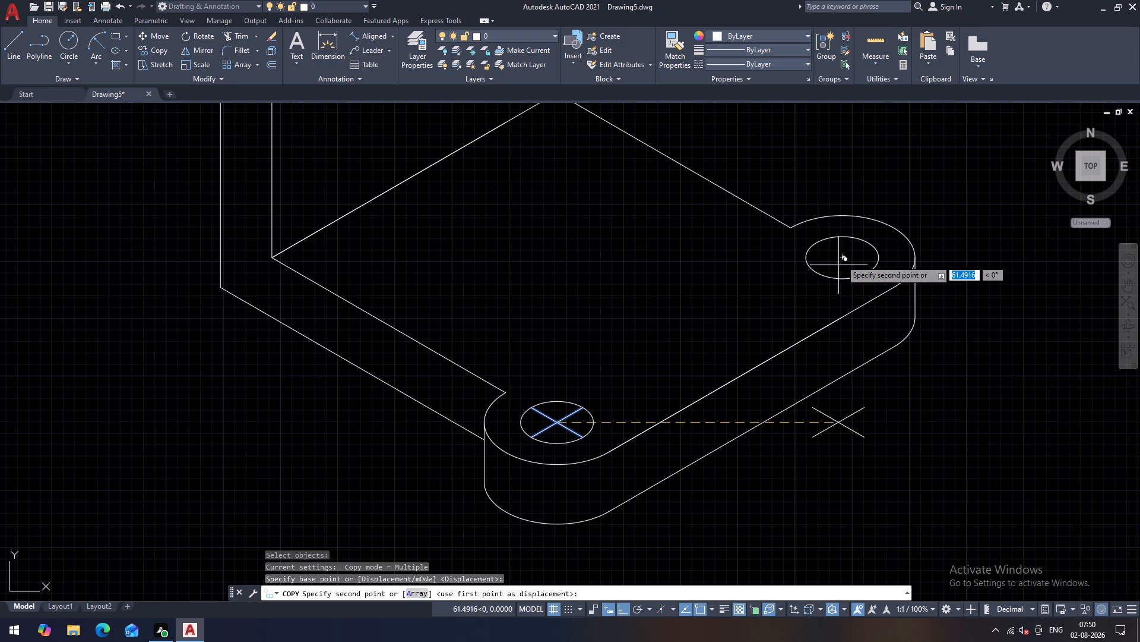
click(842, 257)
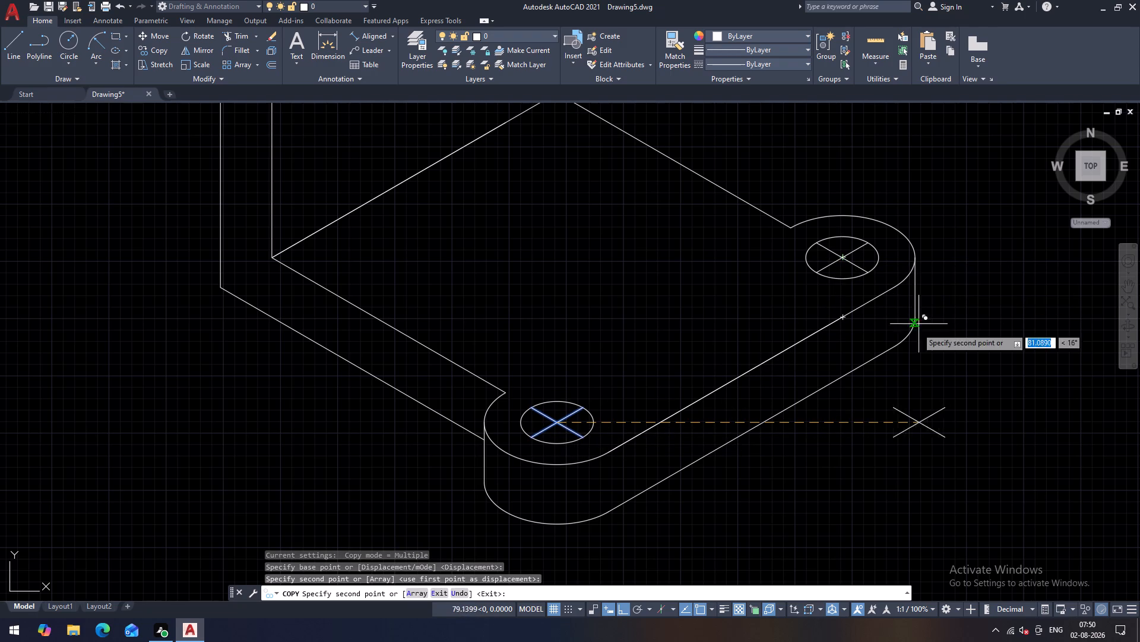
key(Escape)
Inspect the isometric bracket, including its boss, upright and both centre-marked base holes.
scroll(853, 380, down, 1)
middle_drag(731, 452, 704, 460)
scroll(735, 398, down, 1)
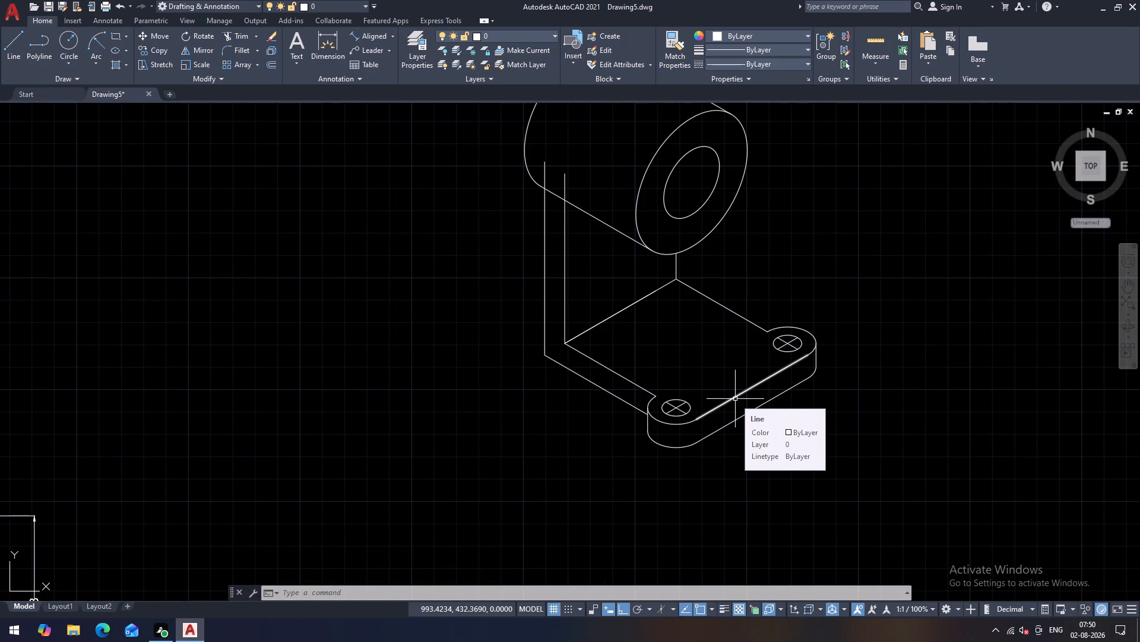
scroll(715, 461, down, 1)
scroll(734, 354, up, 1)
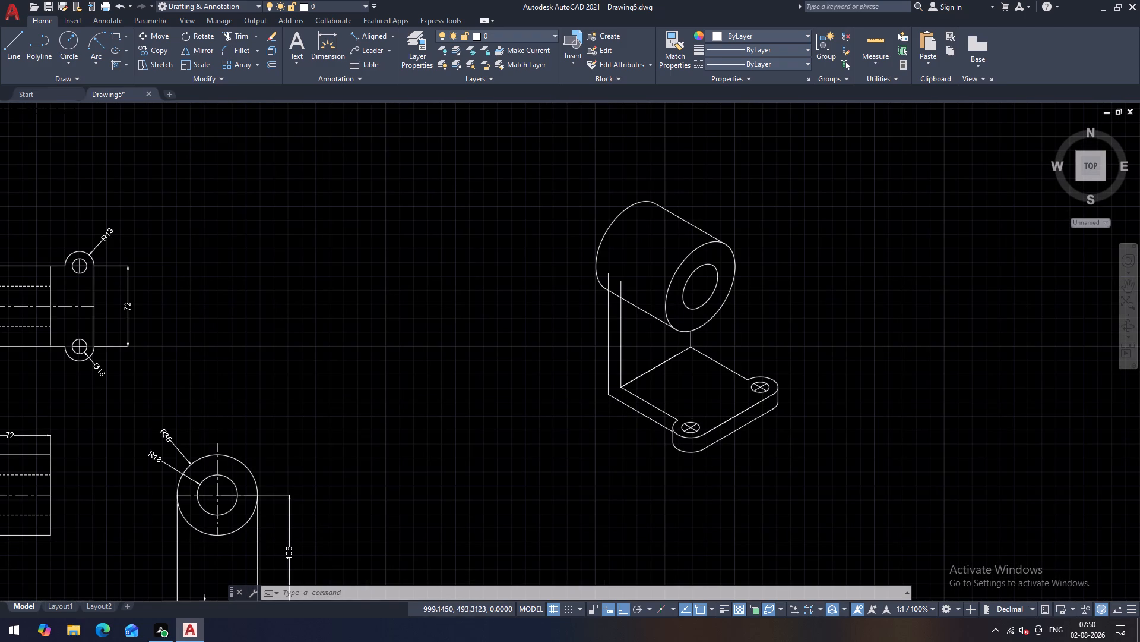
key(Escape)
scroll(720, 506, up, 1)
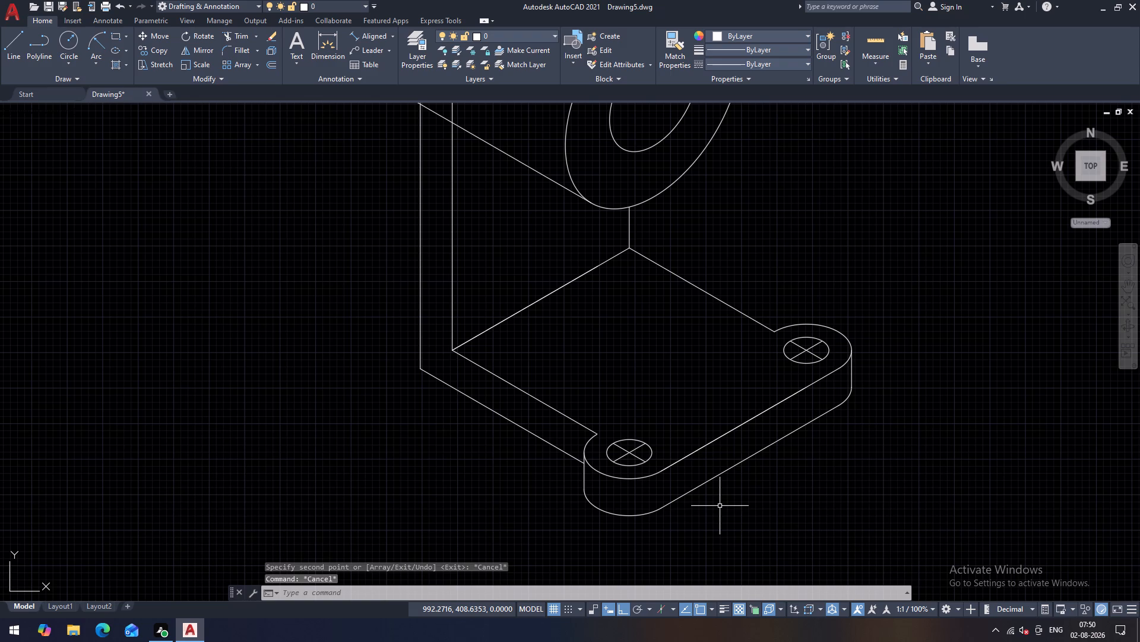
scroll(625, 372, down, 1)
middle_drag(625, 372, 610, 380)
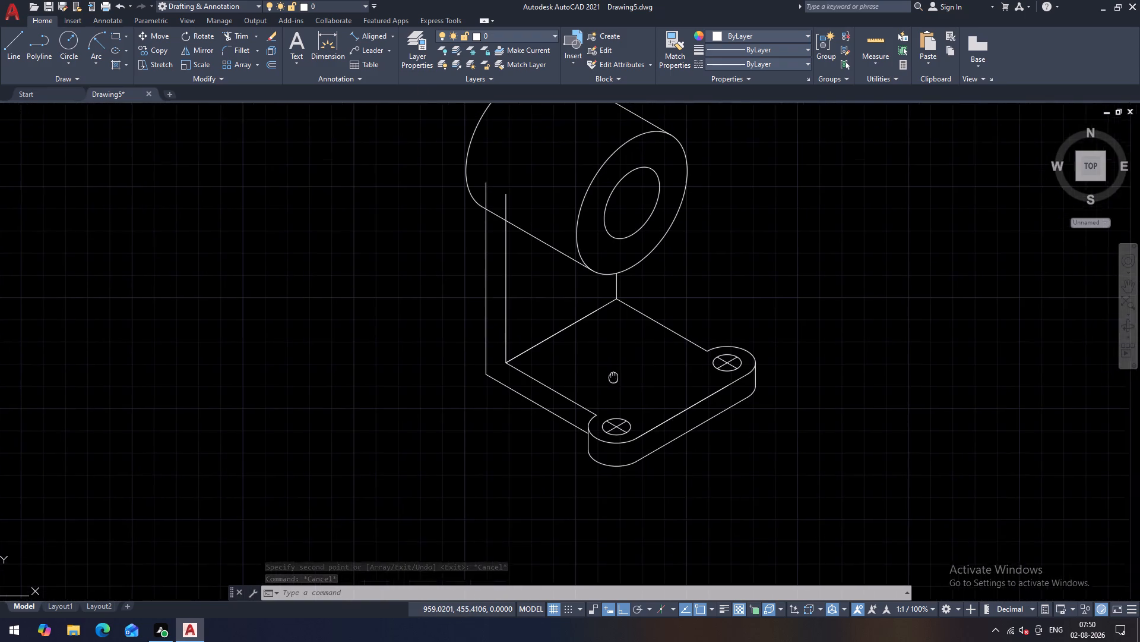
middle_drag(610, 380, 595, 430)
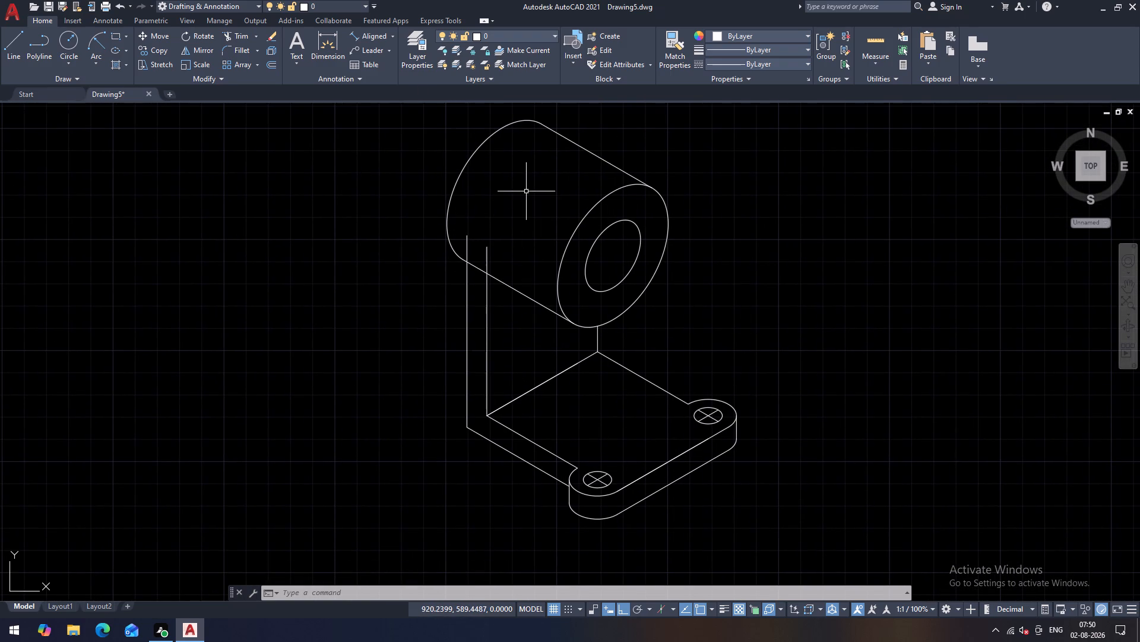
click(526, 191)
key(Escape)
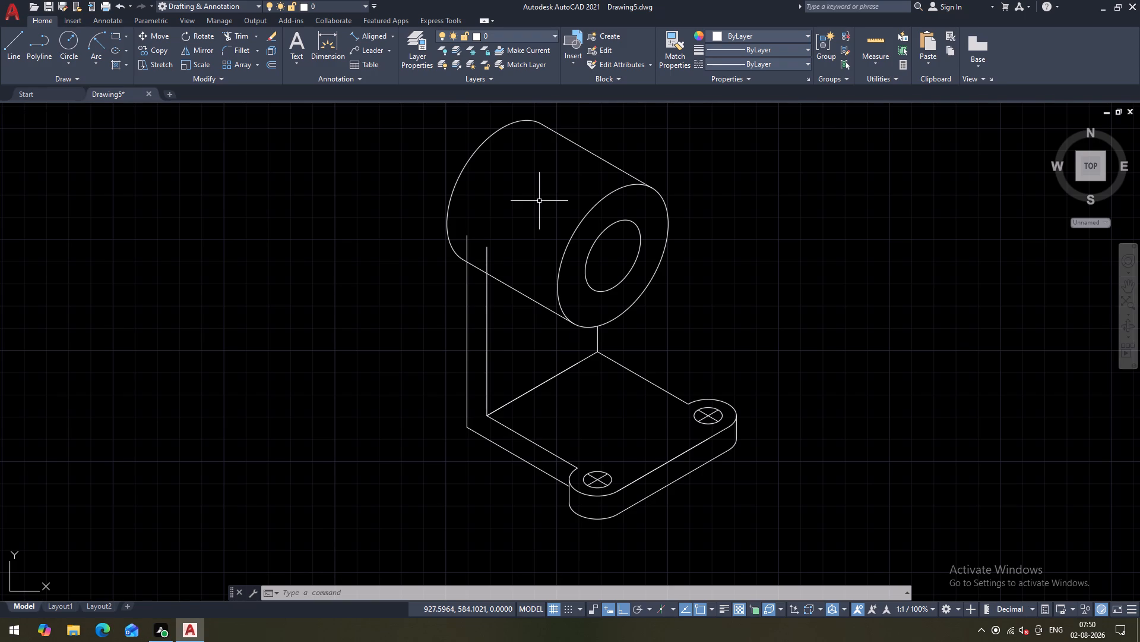
Move the whole isometric bracket freely, with Ortho off, closer to the three dimensioned orthographic views.
scroll(619, 343, down, 3)
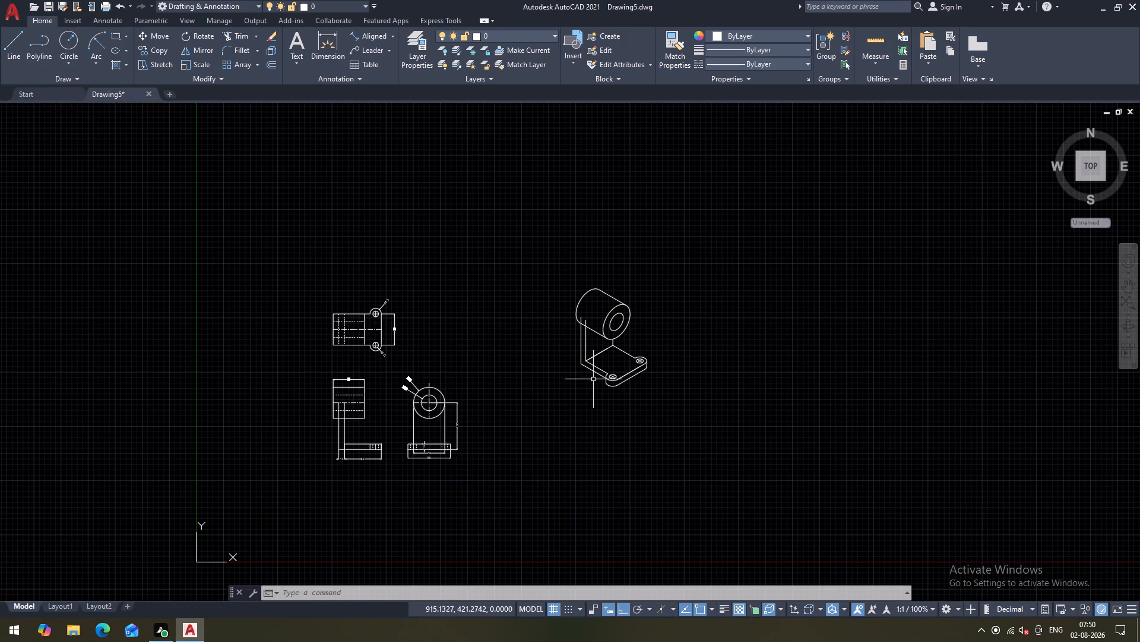
scroll(593, 379, up, 1)
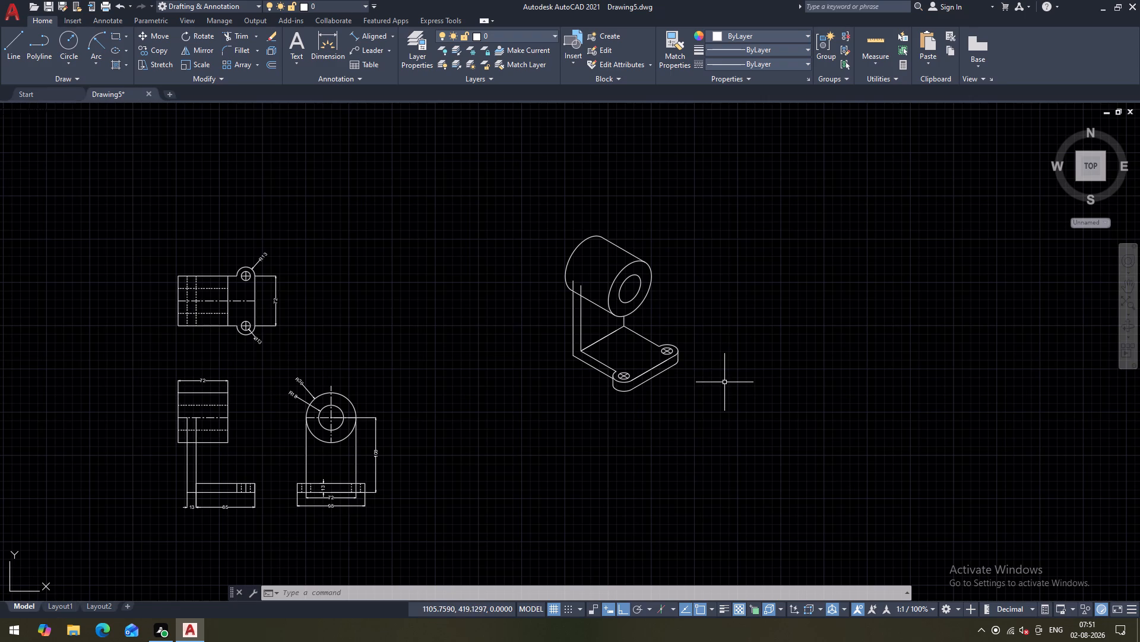
key(m)
key(space)
click(724, 401)
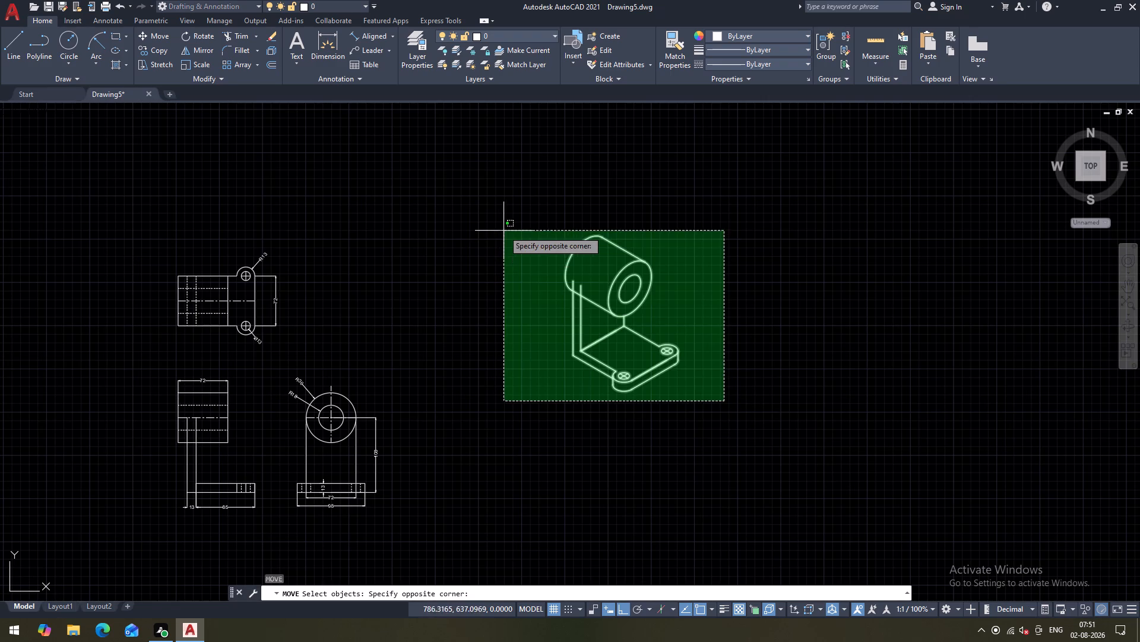
click(505, 213)
key(space)
click(752, 237)
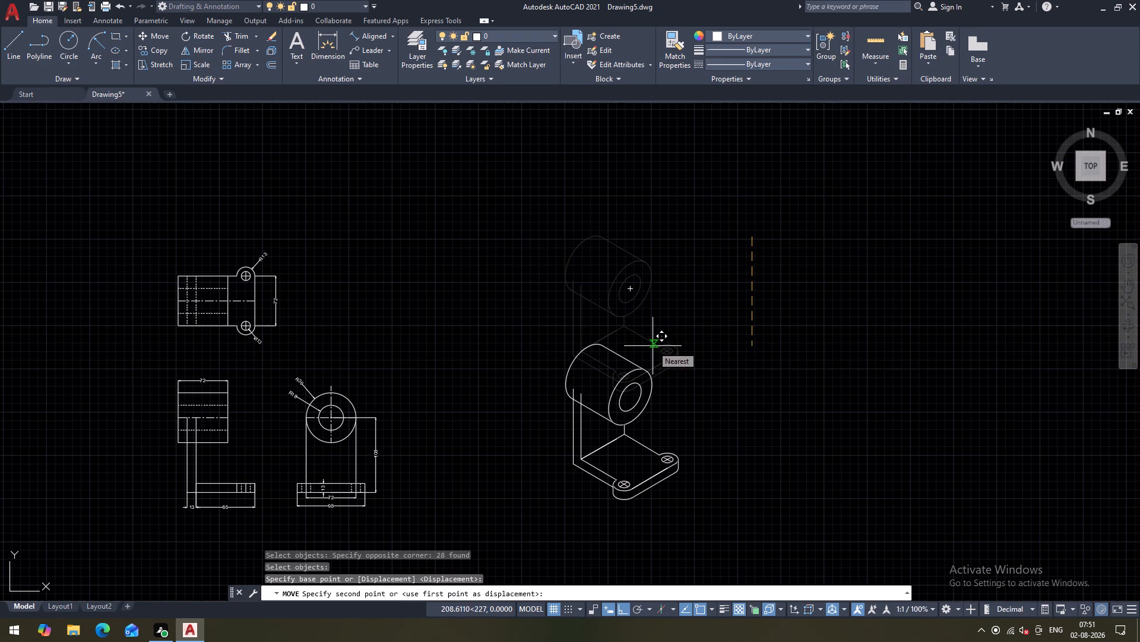
key(F8)
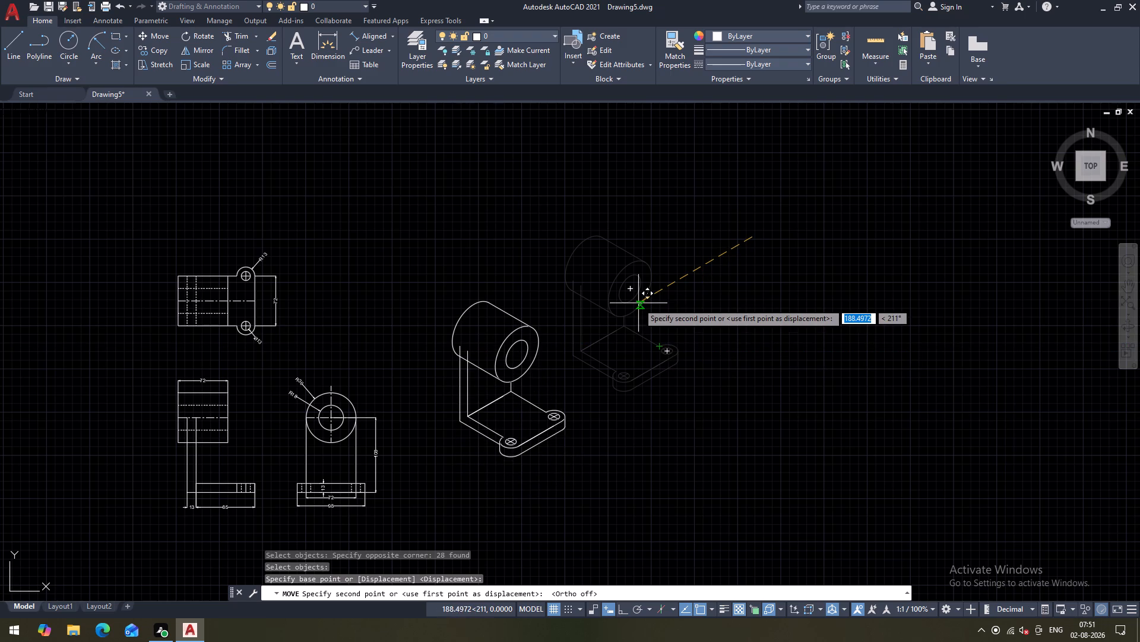
click(625, 273)
Examine the dimensioned orthographic views together with the isometric bracket beside them.
scroll(696, 289, down, 1)
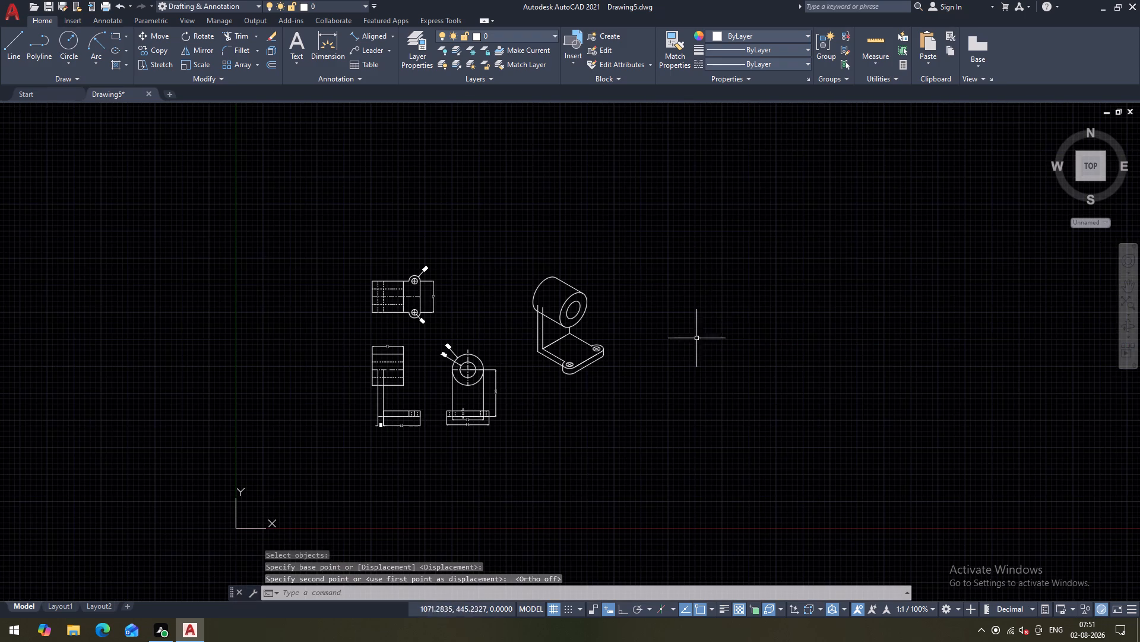
middle_drag(680, 348, 699, 319)
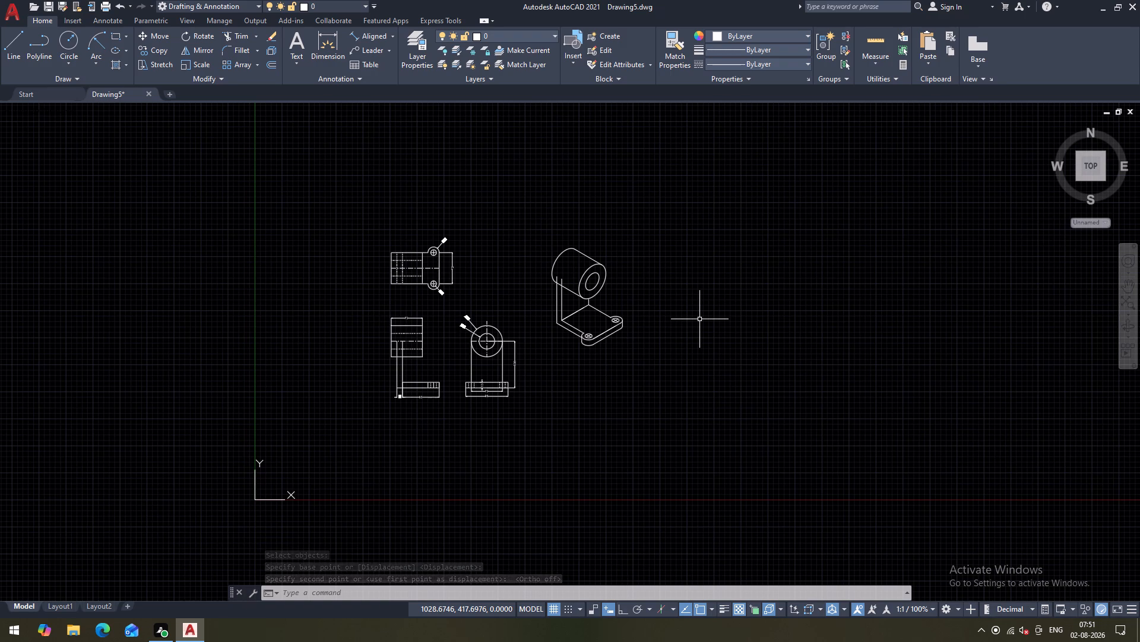
scroll(541, 302, up, 1)
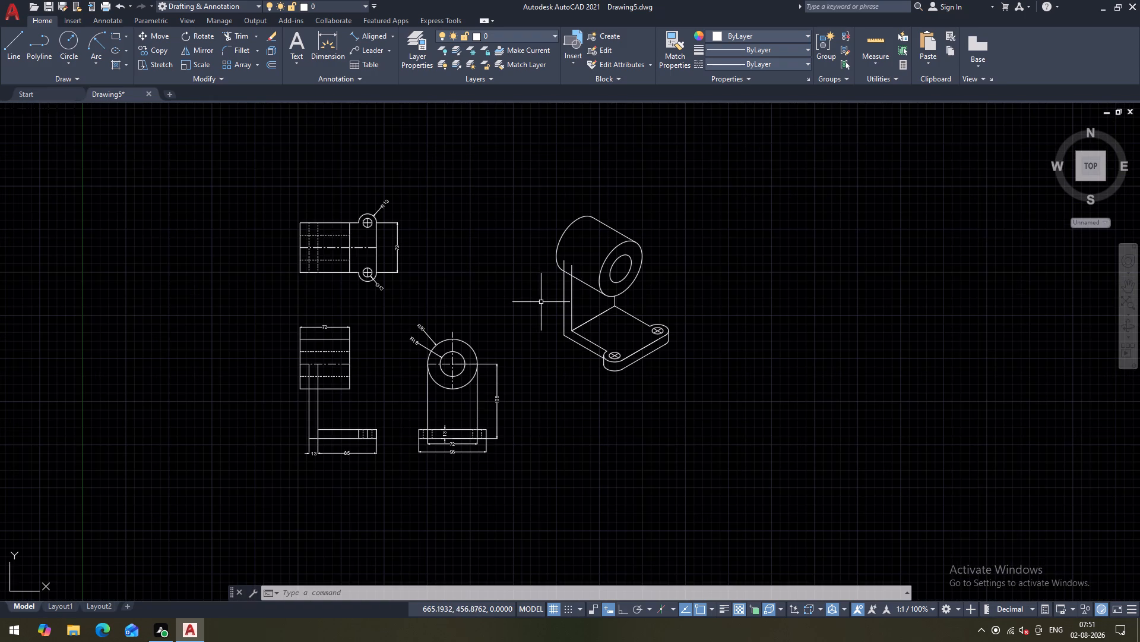
scroll(435, 291, up, 1)
middle_drag(435, 290, 516, 260)
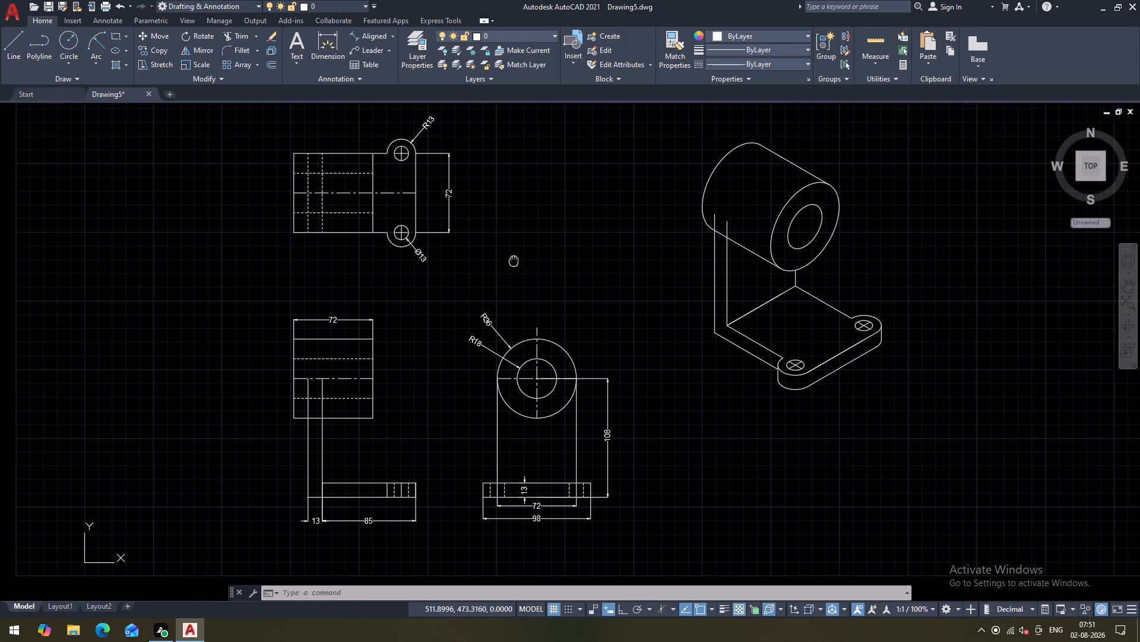
middle_drag(516, 260, 539, 258)
key(Escape)
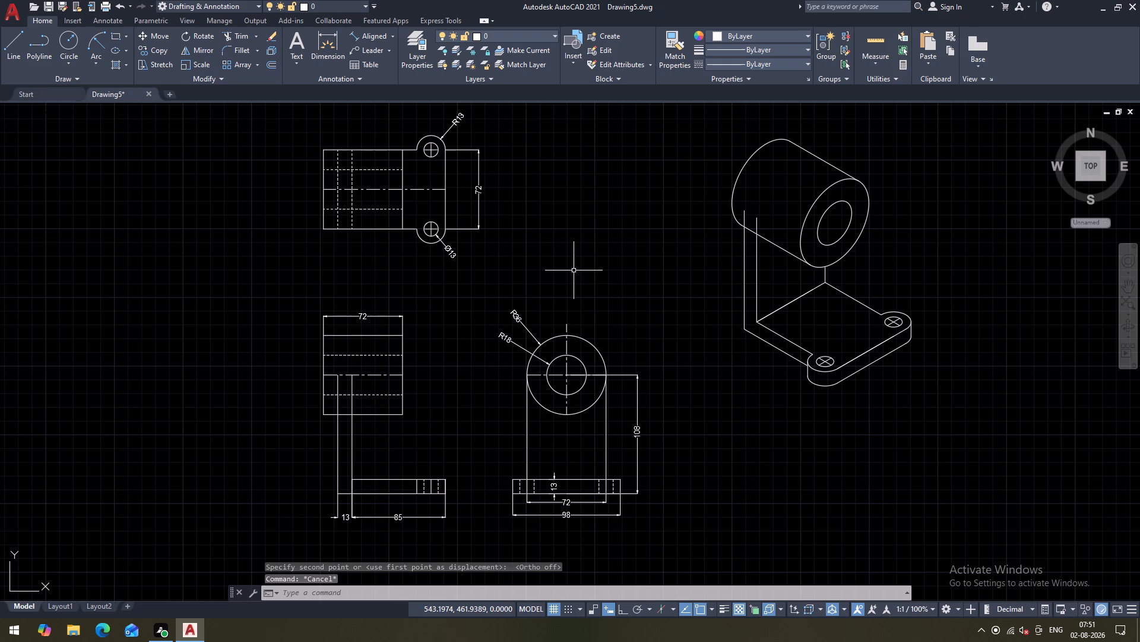
middle_drag(568, 270, 547, 270)
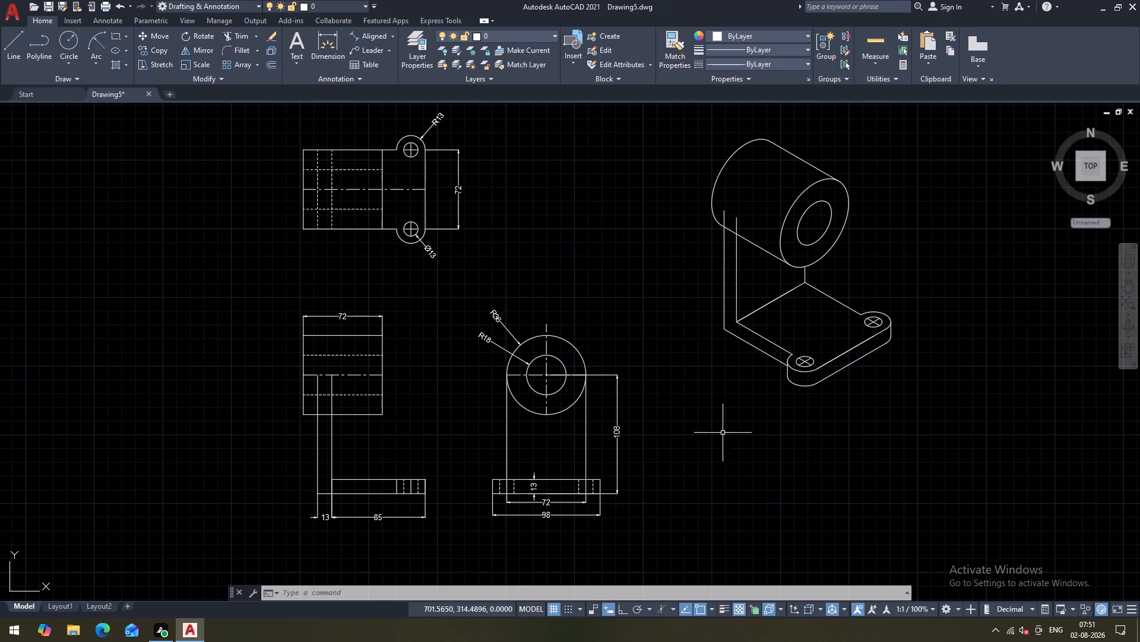
middle_drag(729, 421, 734, 420)
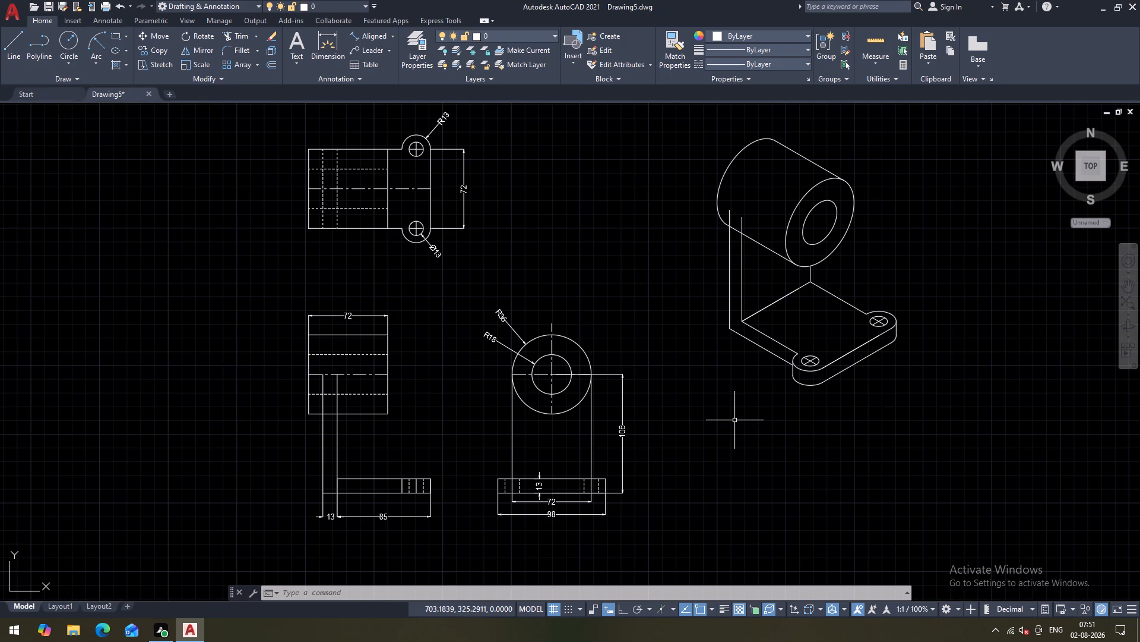
Insert the recent block whose name begins with VIEW between the circular-boss view and the isometric bracket, picking its scale freehand.
text(i)
key(space)
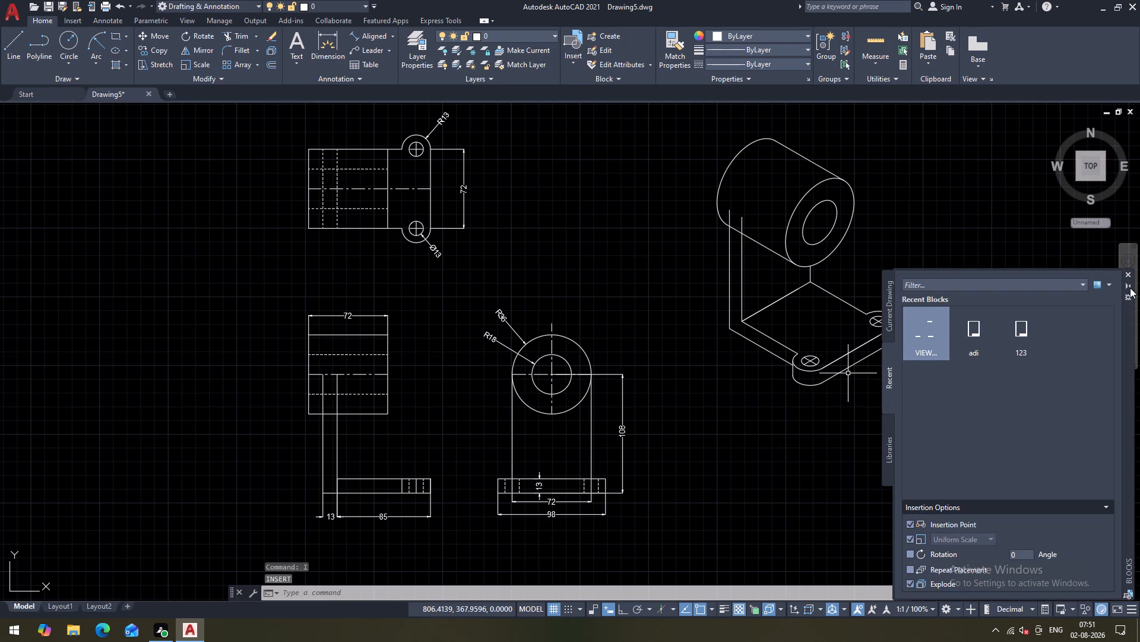
click(779, 428)
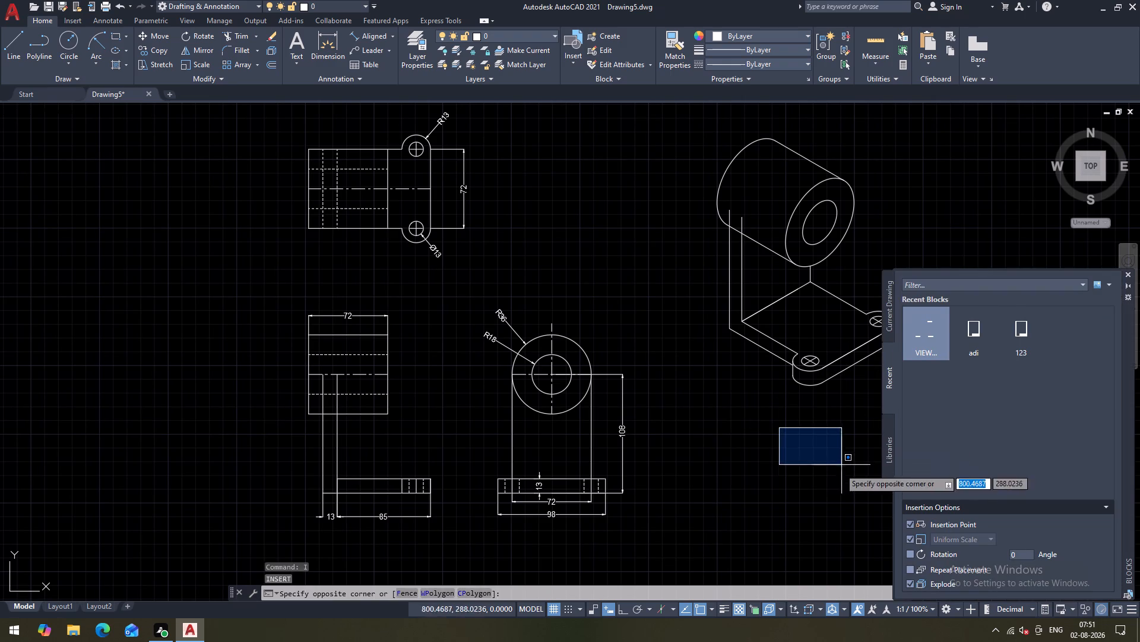
click(795, 476)
right_click(793, 471)
click(765, 479)
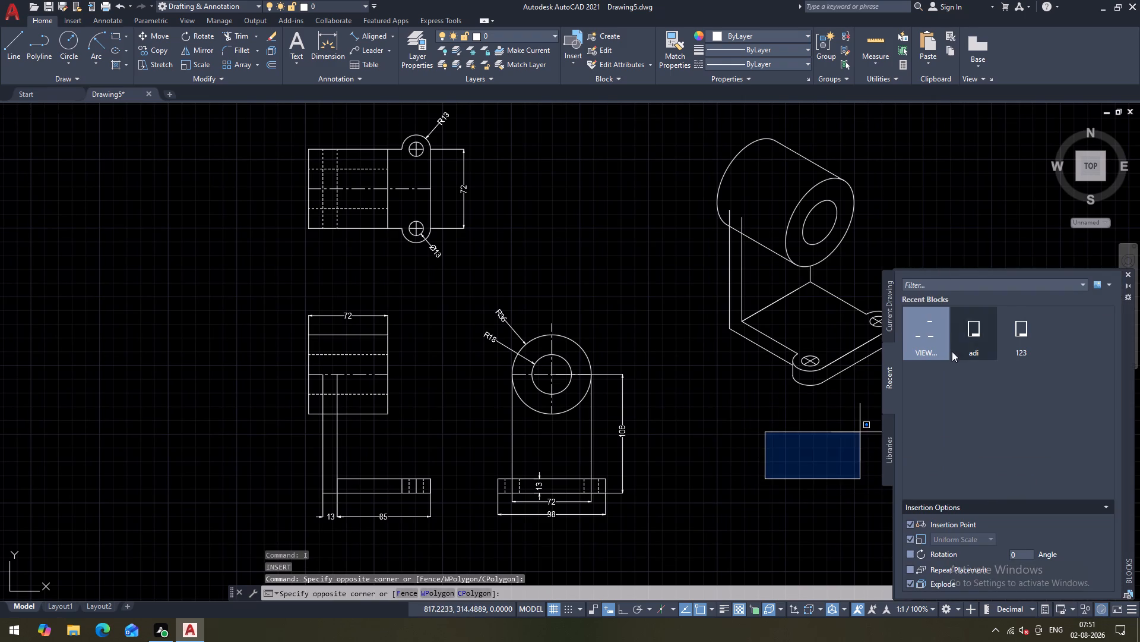
click(761, 485)
click(932, 344)
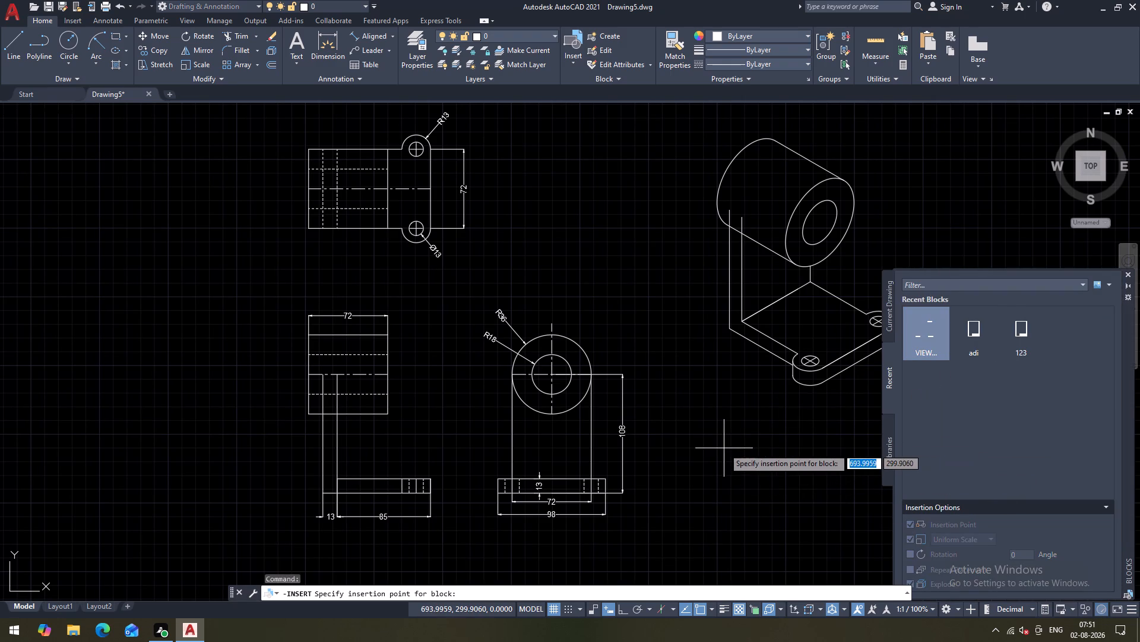
right_click(724, 448)
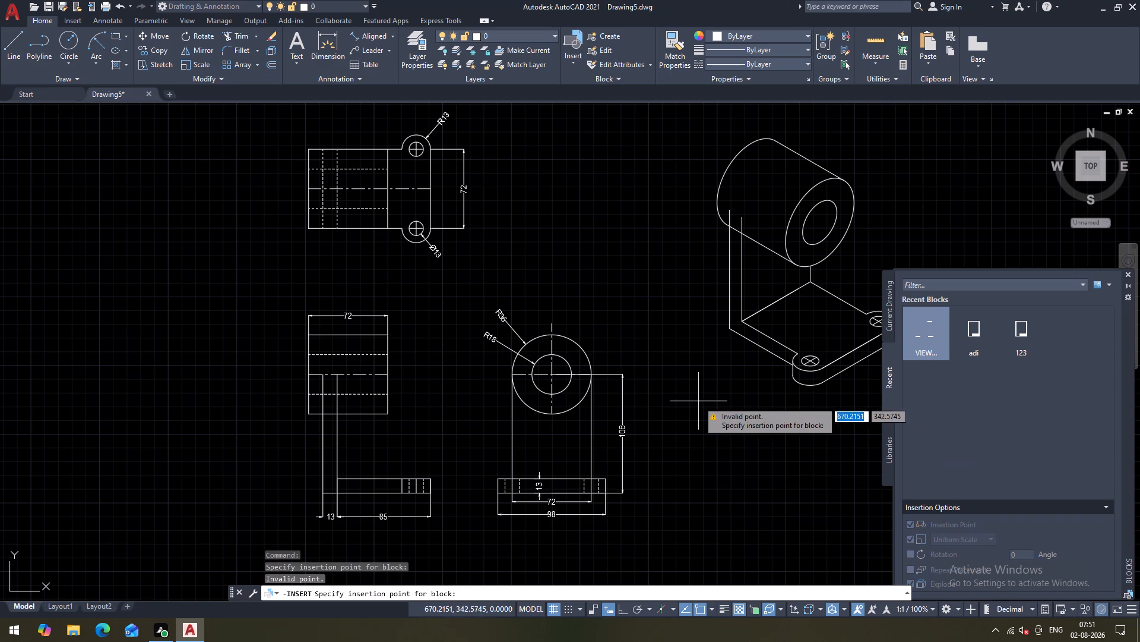
click(698, 401)
click(750, 471)
right_click(751, 457)
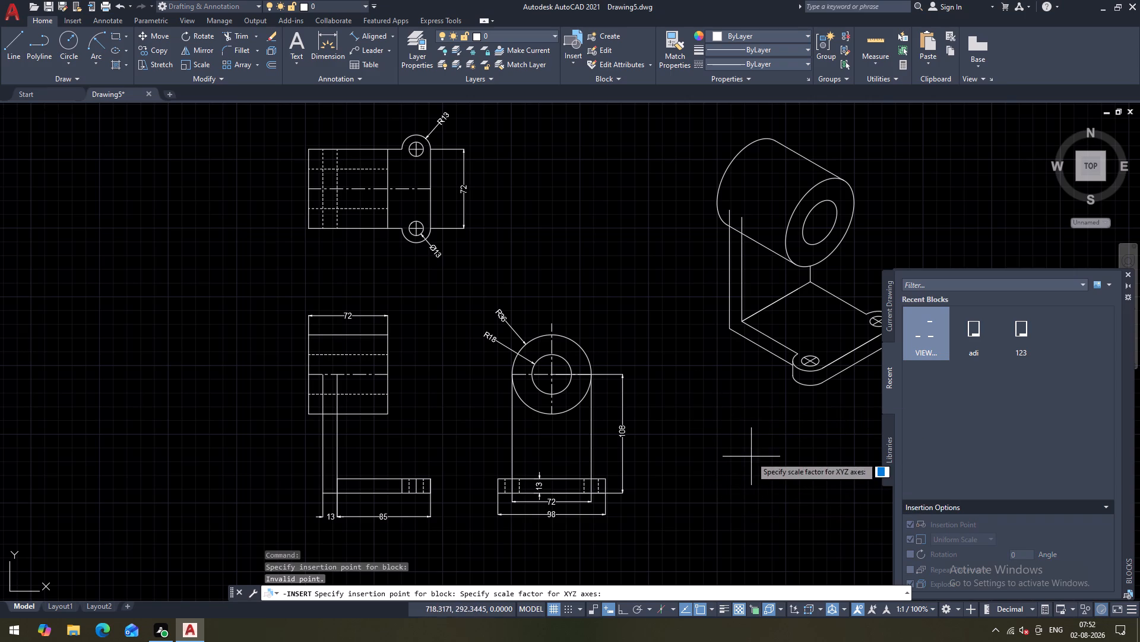
click(1130, 275)
middle_drag(675, 343, 632, 292)
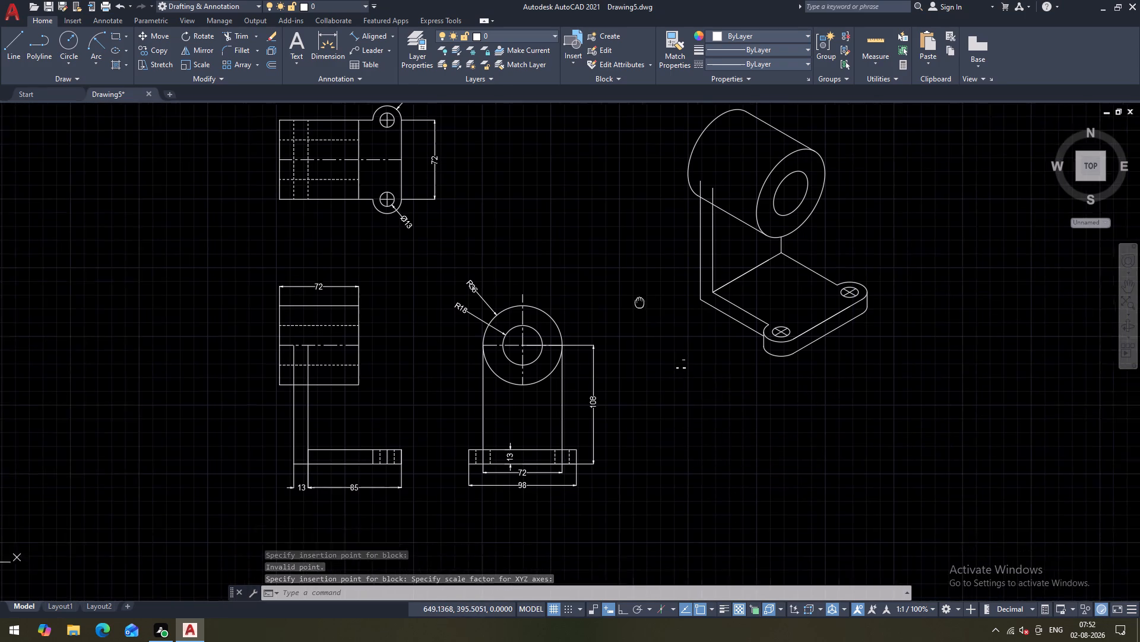
Scale the three inserted view labels up freehand by a factor of about 26 from a base point beside them.
middle_drag(632, 292, 632, 291)
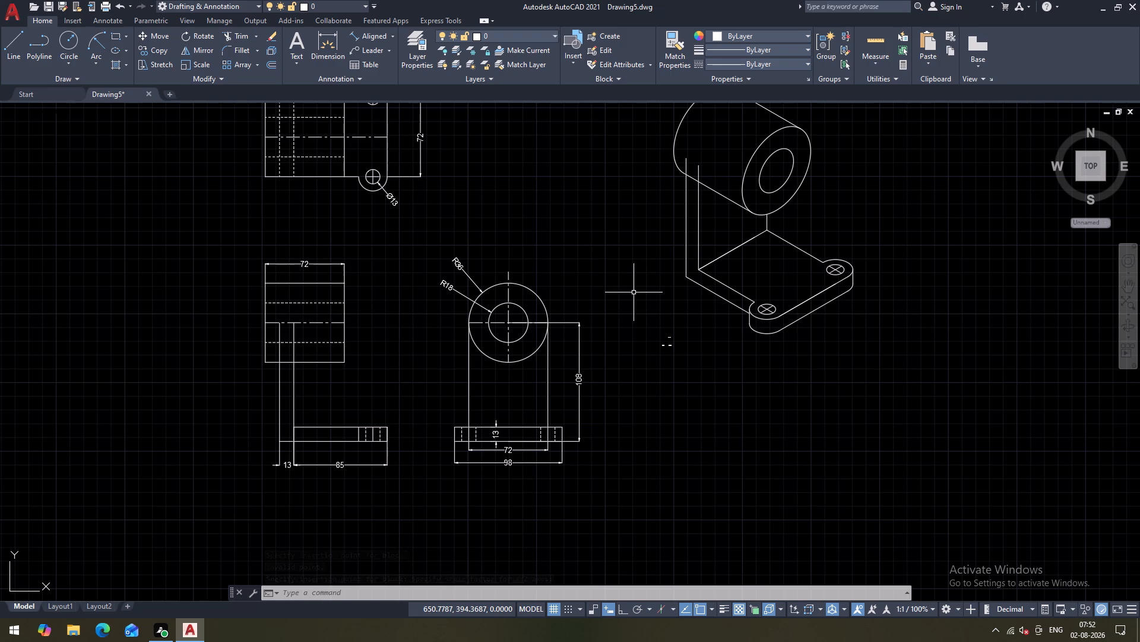
key(Escape)
key(Escape)
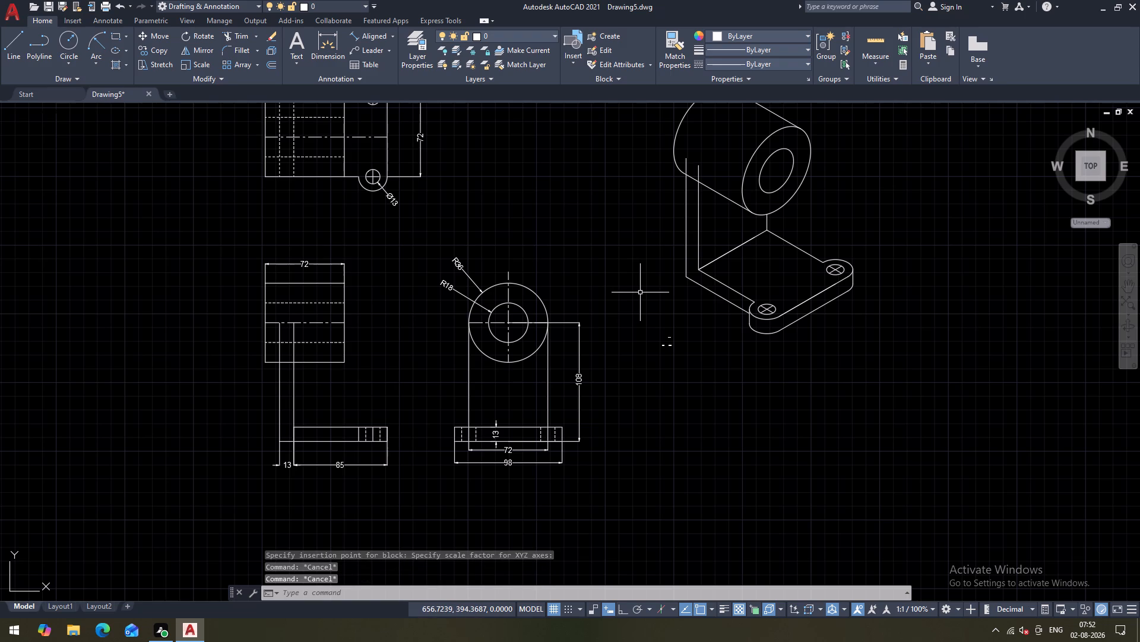
text(sc)
key(space)
drag(702, 360, 696, 355)
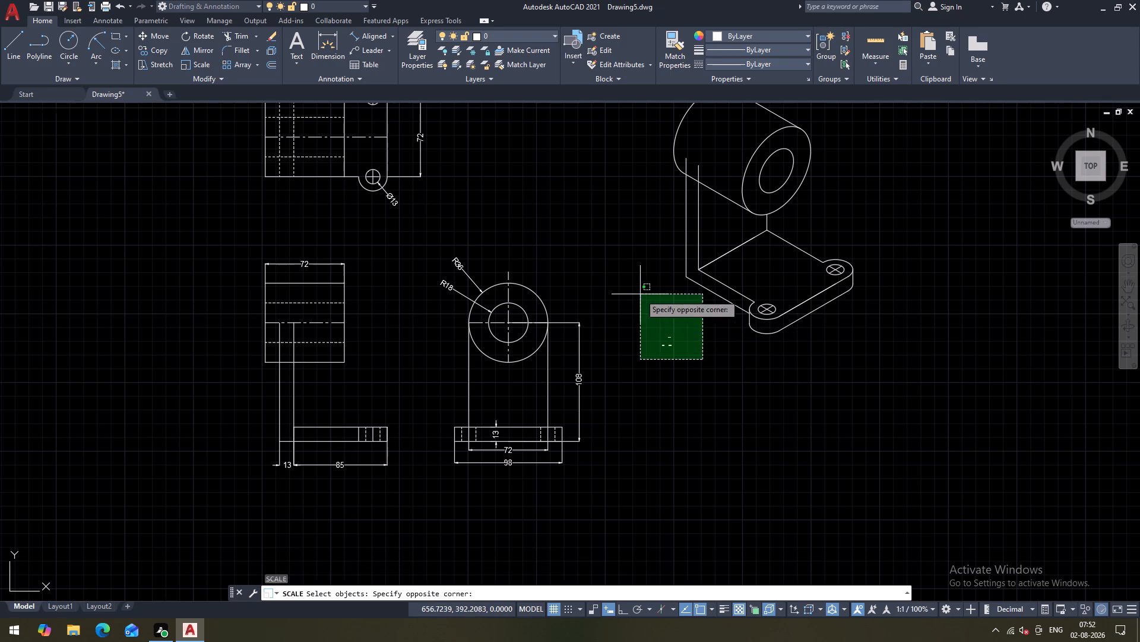
click(640, 294)
key(space)
click(659, 320)
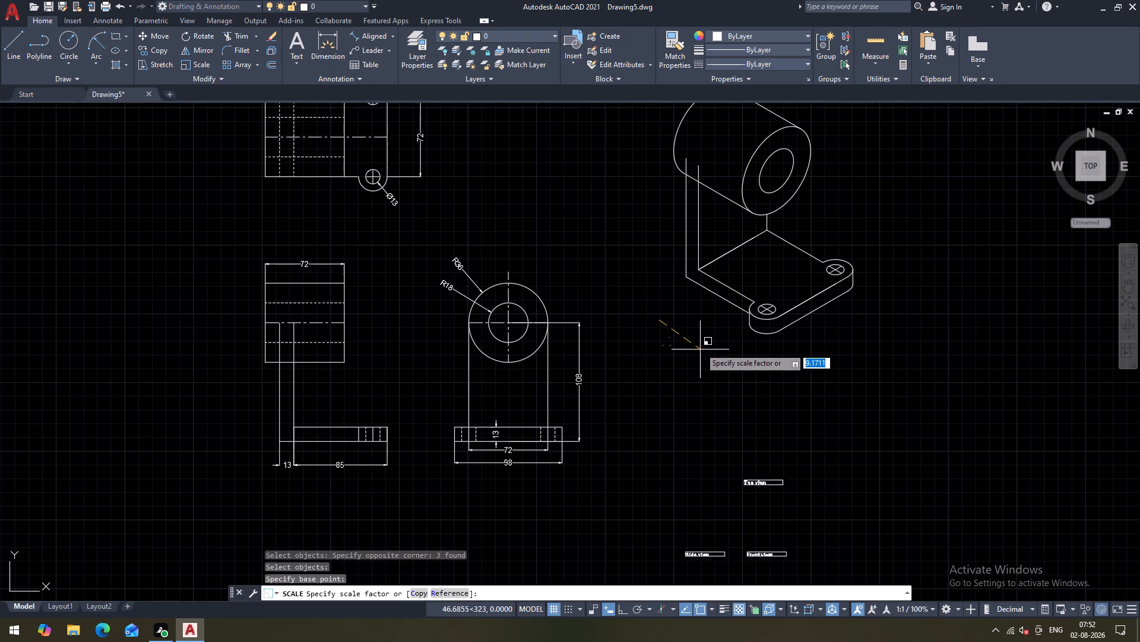
middle_drag(720, 348, 674, 222)
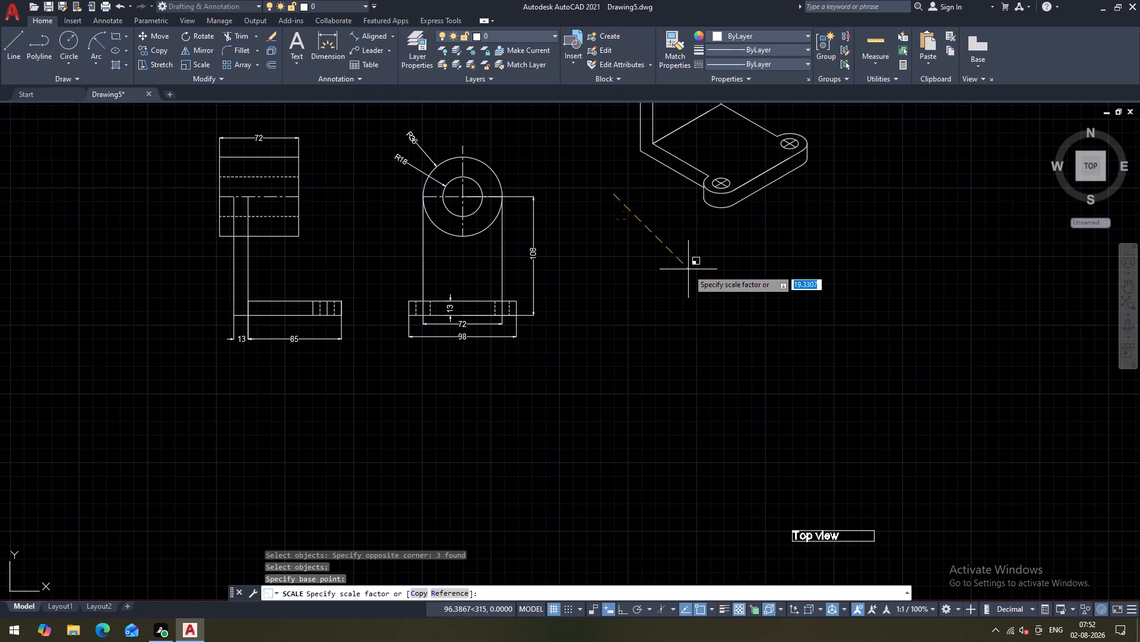
scroll(688, 269, down, 2)
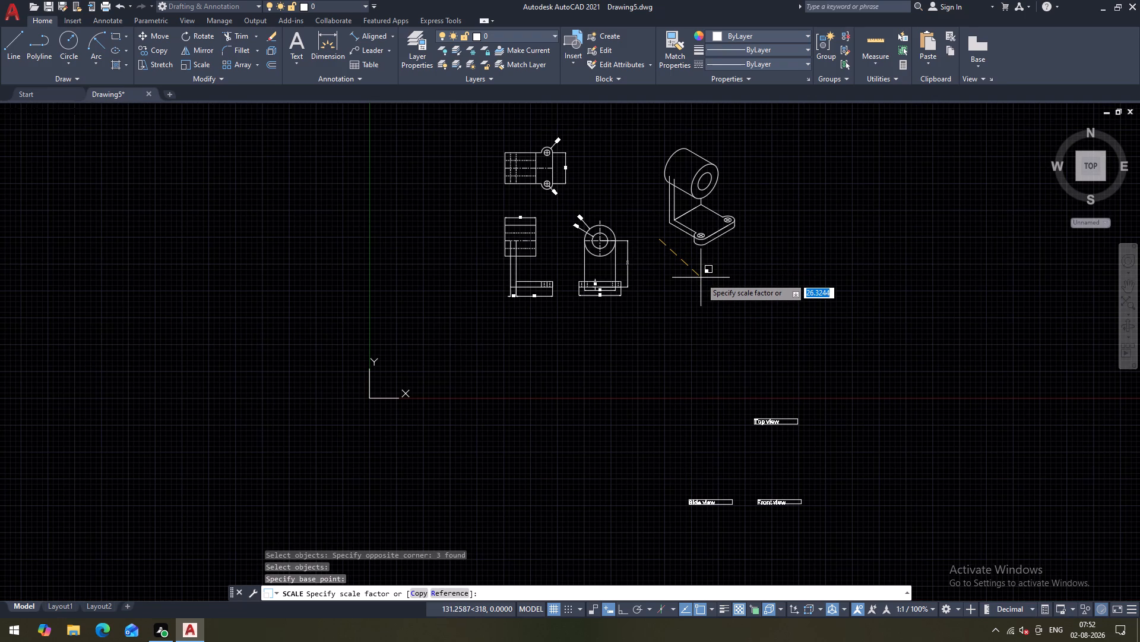
click(701, 278)
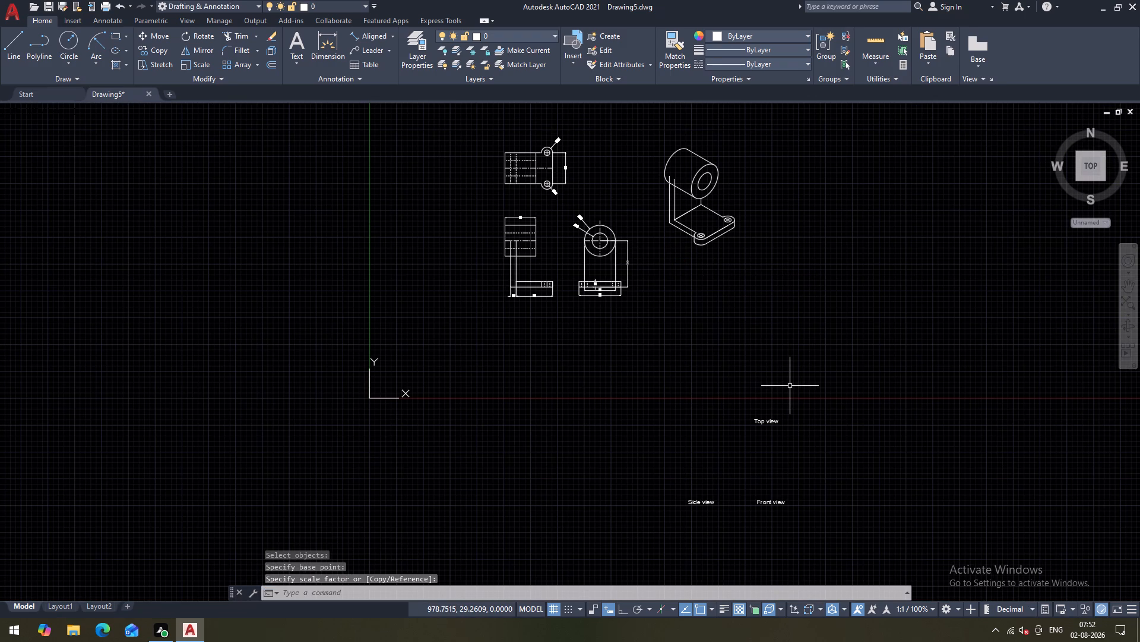
key(Escape)
scroll(679, 323, up, 1)
scroll(679, 323, down, 1)
middle_drag(679, 323, 680, 336)
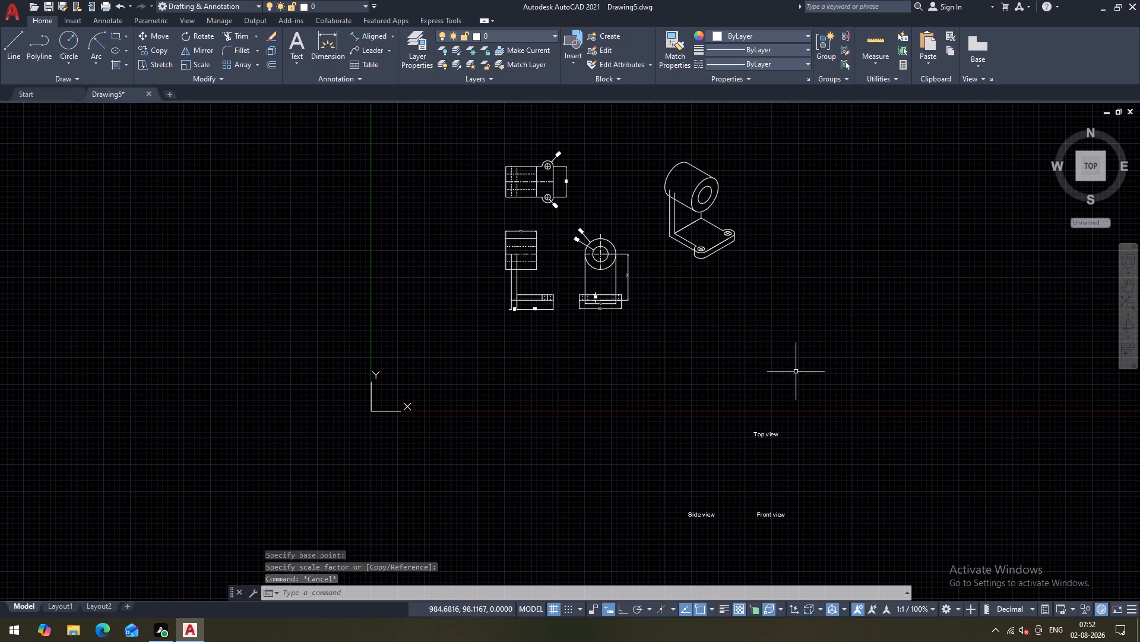
Move the Front view label freely to just below the L-shaped view with the 13 and 85 dimensions.
key(m)
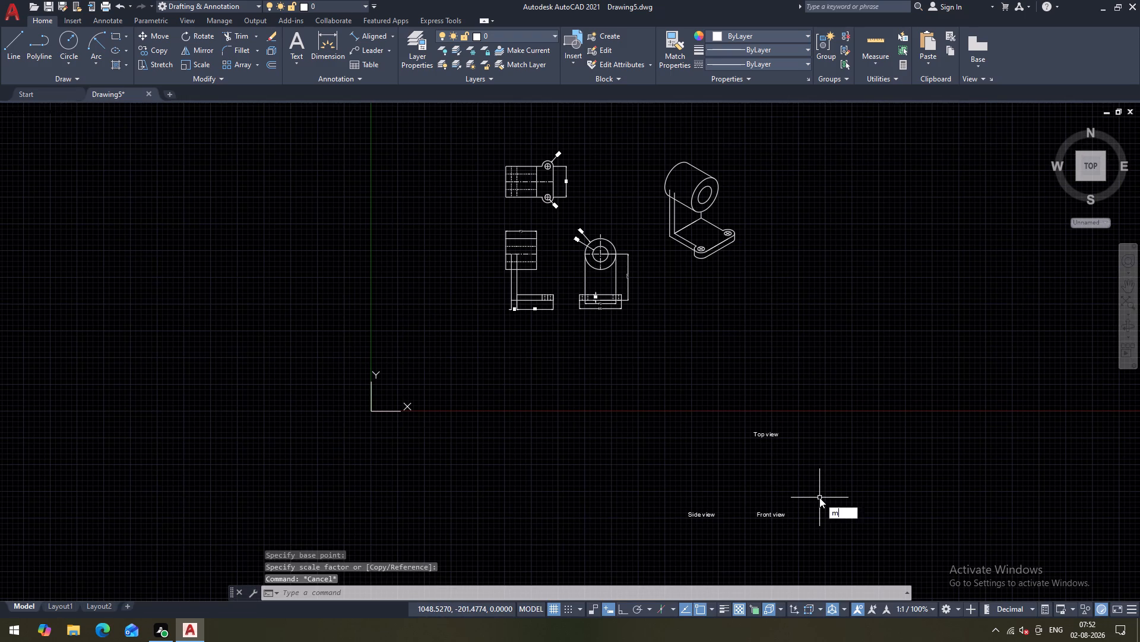
key(space)
drag(814, 530, 806, 527)
click(749, 483)
key(space)
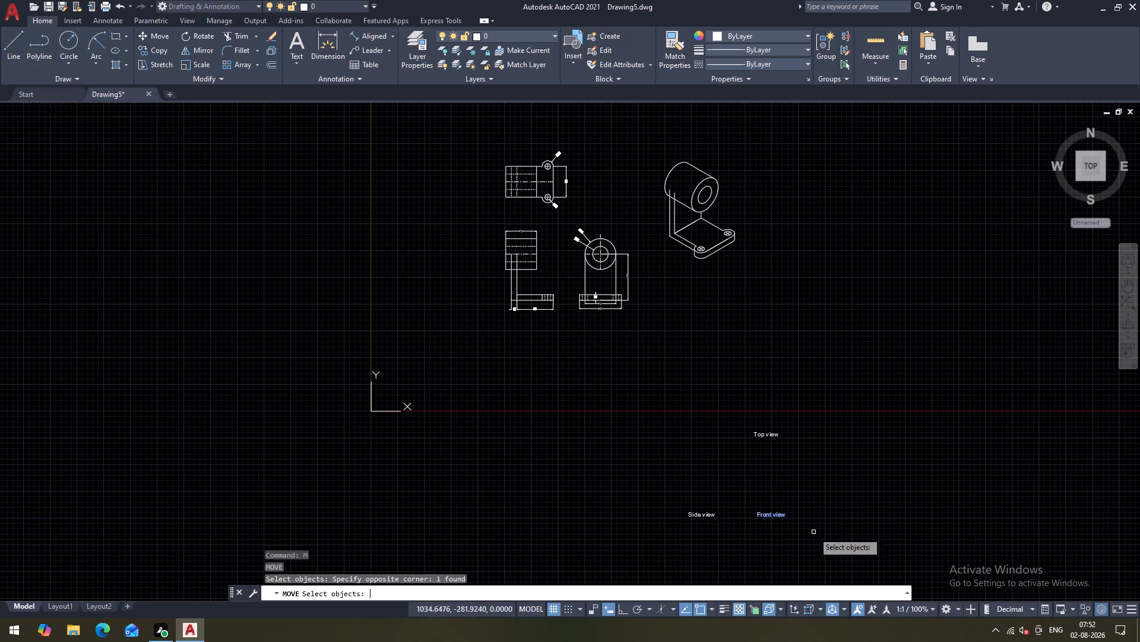
click(763, 535)
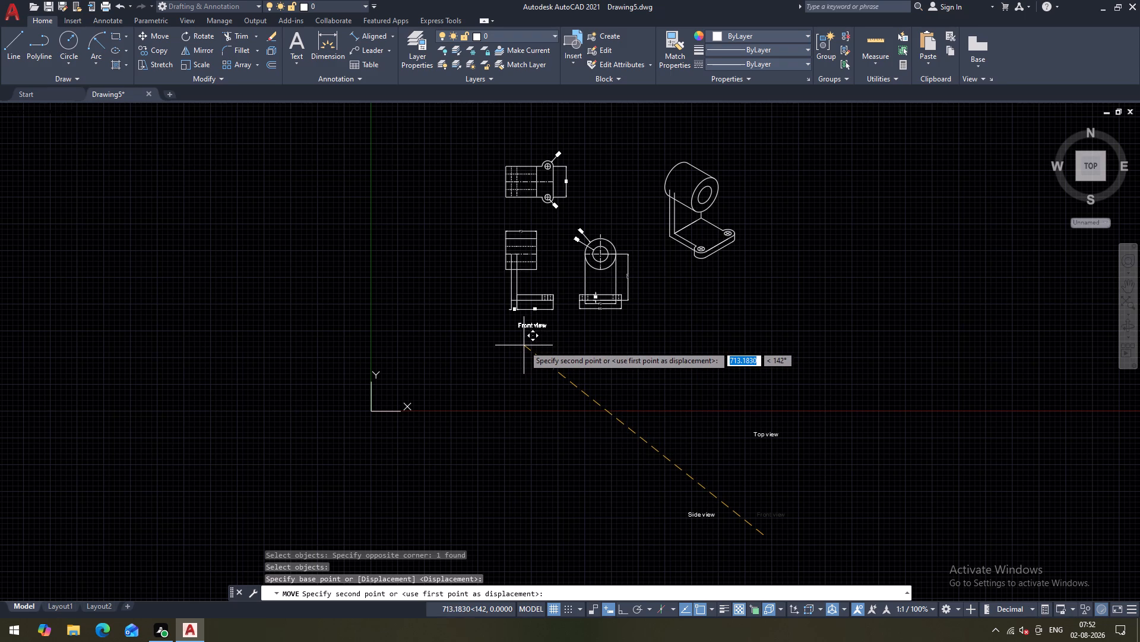
click(524, 343)
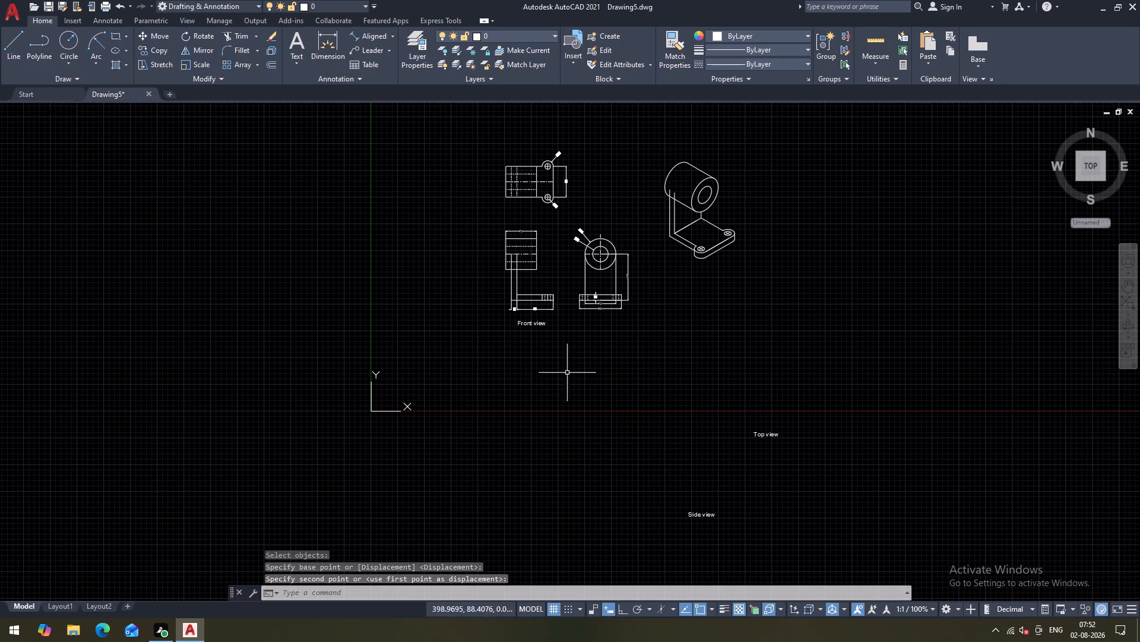
Move the Side view label freely to just below the circular-boss view, level with the Front view label.
key(space)
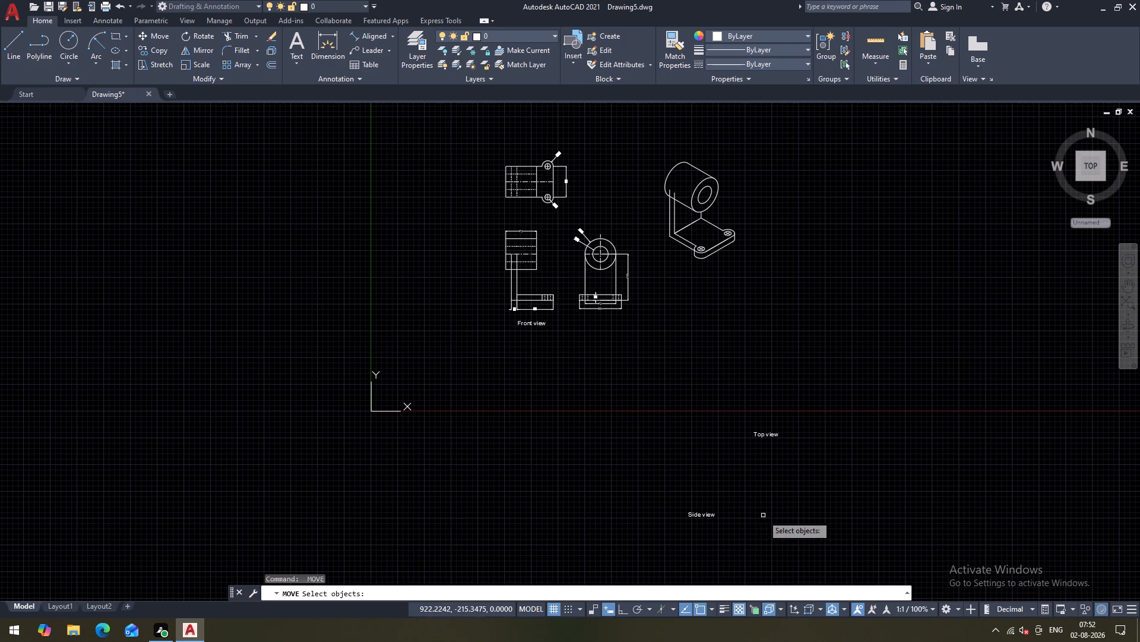
click(744, 528)
click(595, 461)
key(space)
click(706, 537)
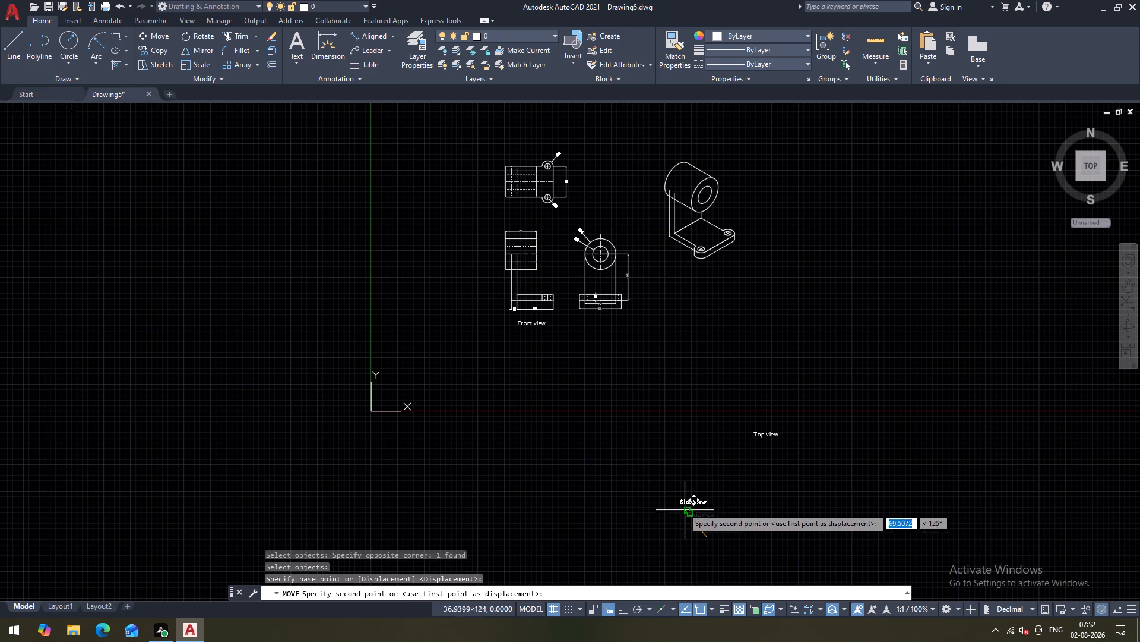
click(607, 345)
Move the Top view label to just below the uppermost view with the two base holes.
key(space)
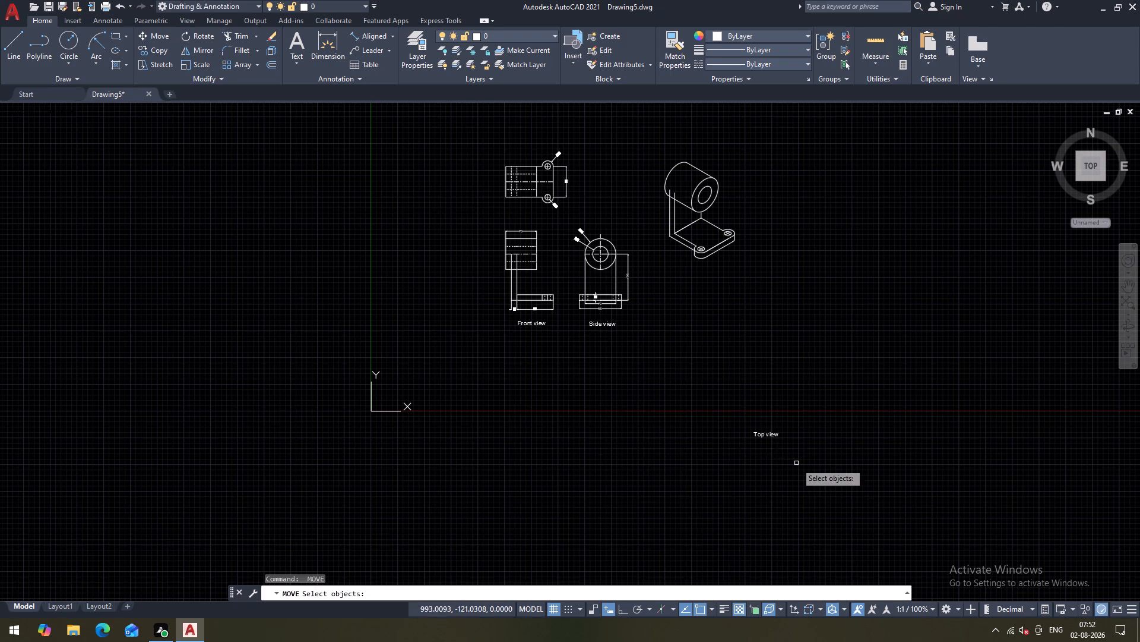
click(796, 463)
click(727, 405)
key(space)
click(778, 461)
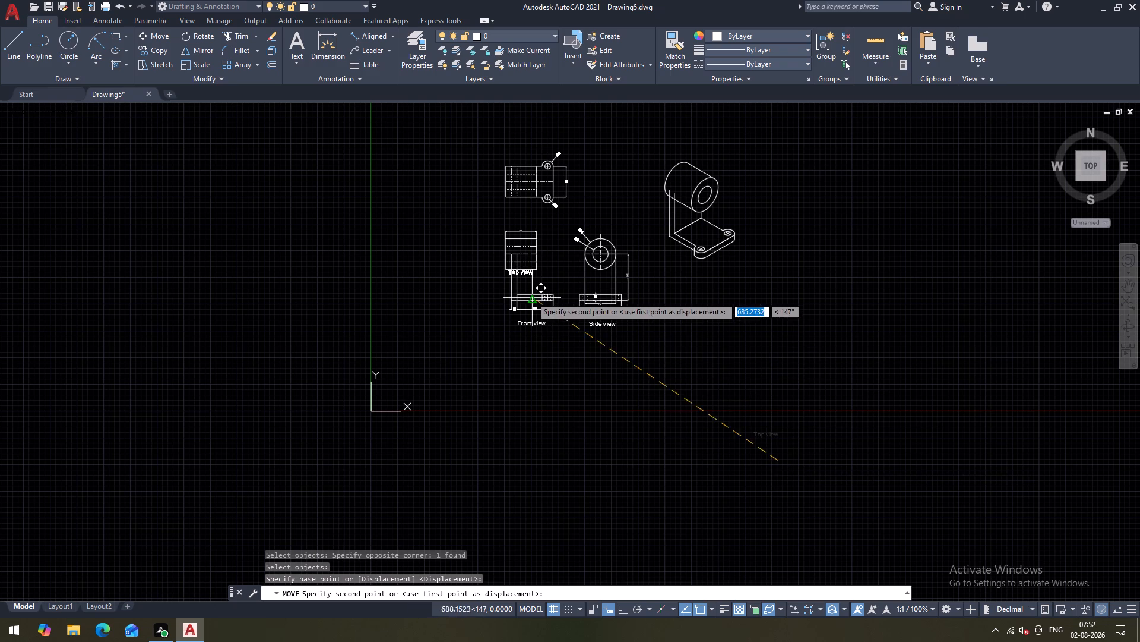
scroll(533, 246, up, 1)
click(534, 229)
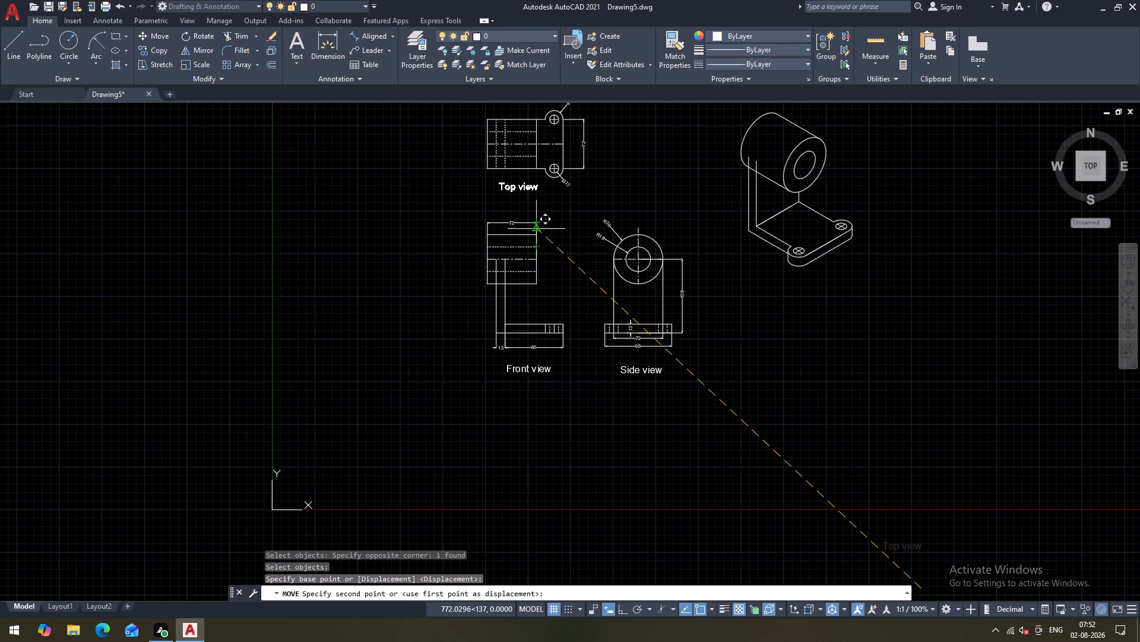
Examine the three labelled orthographic views and the isometric bracket beside them.
scroll(603, 307, down, 1)
scroll(605, 272, up, 2)
middle_drag(604, 271, 588, 306)
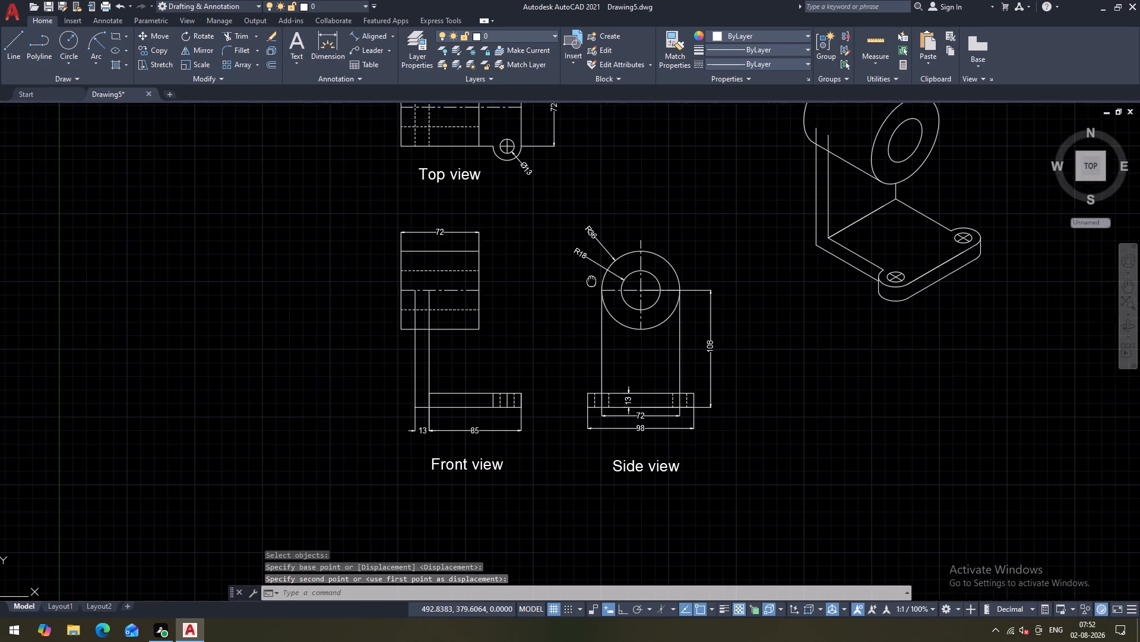
middle_drag(588, 306, 588, 319)
scroll(588, 319, down, 1)
scroll(571, 247, up, 1)
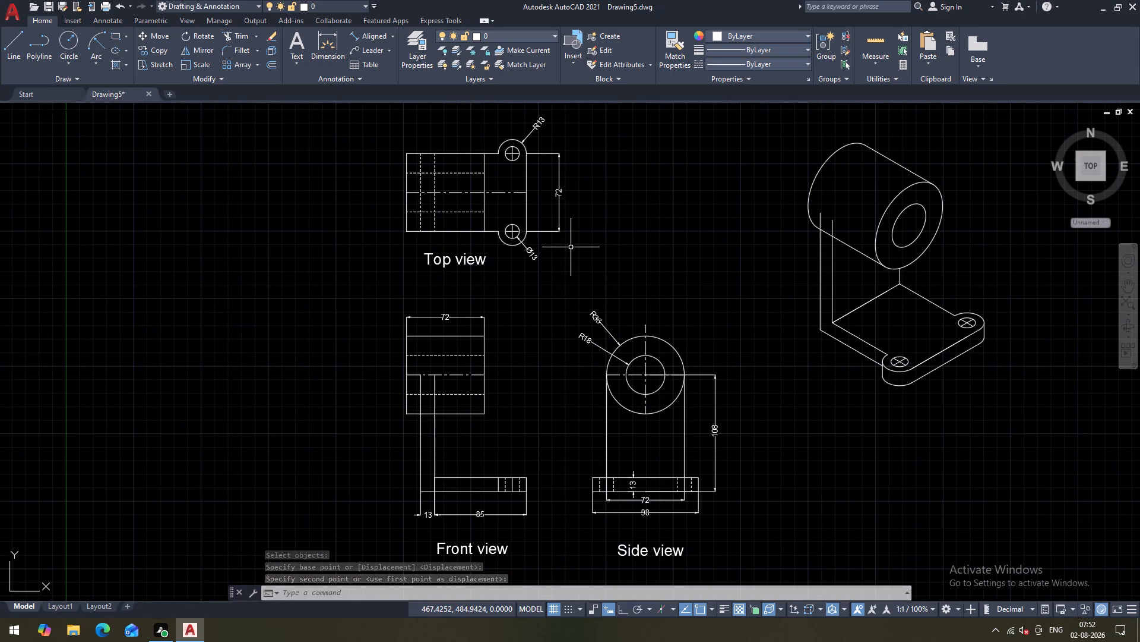
middle_drag(688, 374, 686, 341)
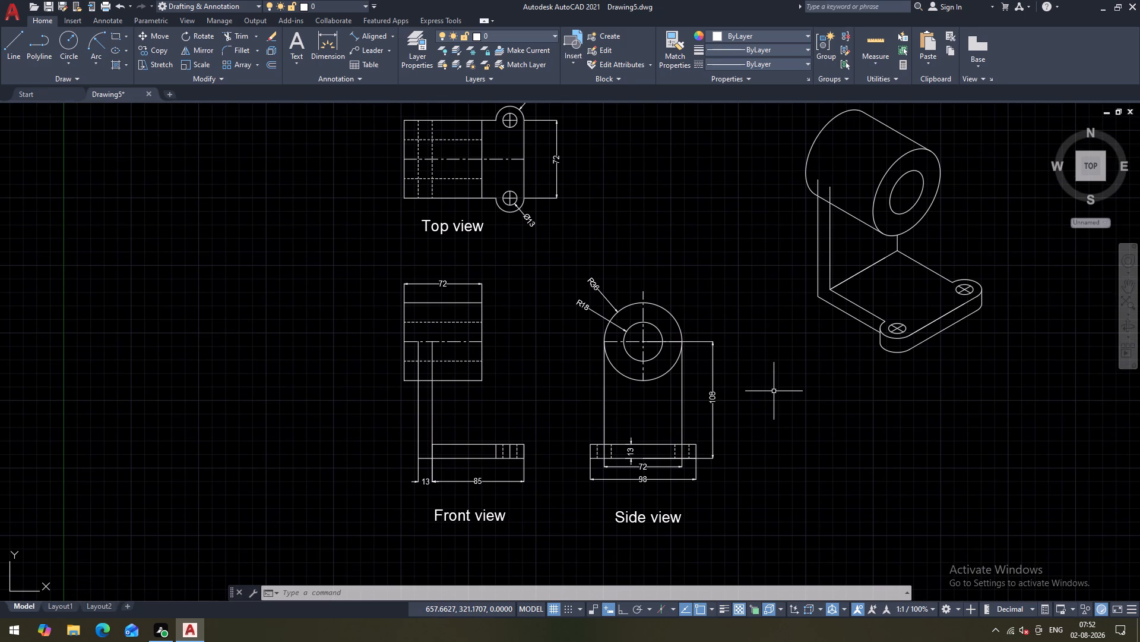
middle_drag(788, 386, 764, 403)
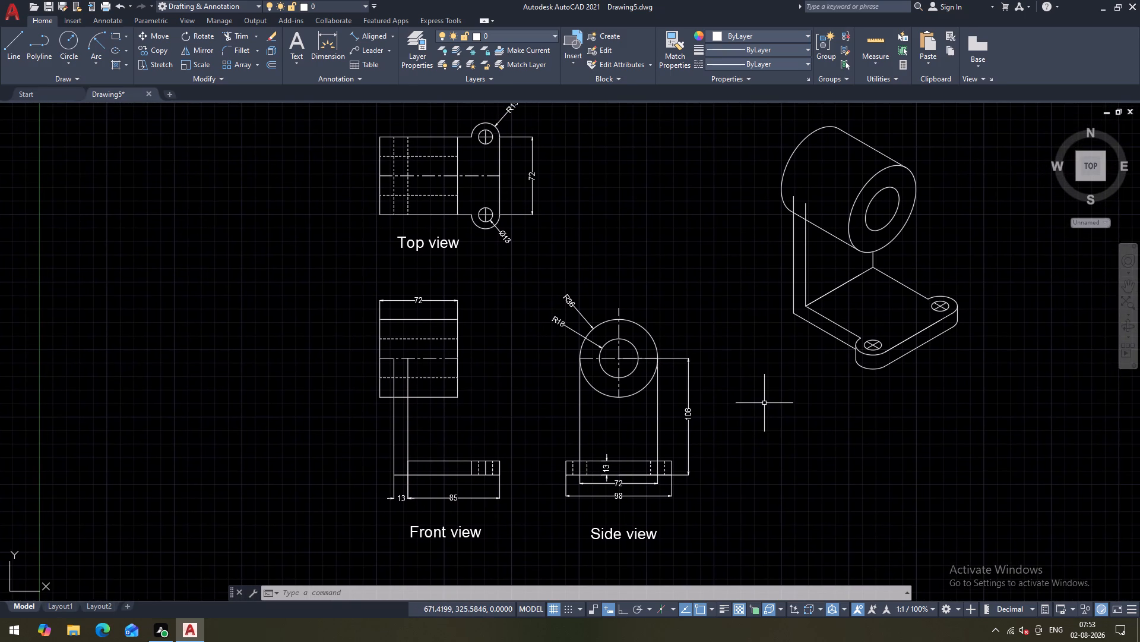
middle_drag(765, 412, 760, 426)
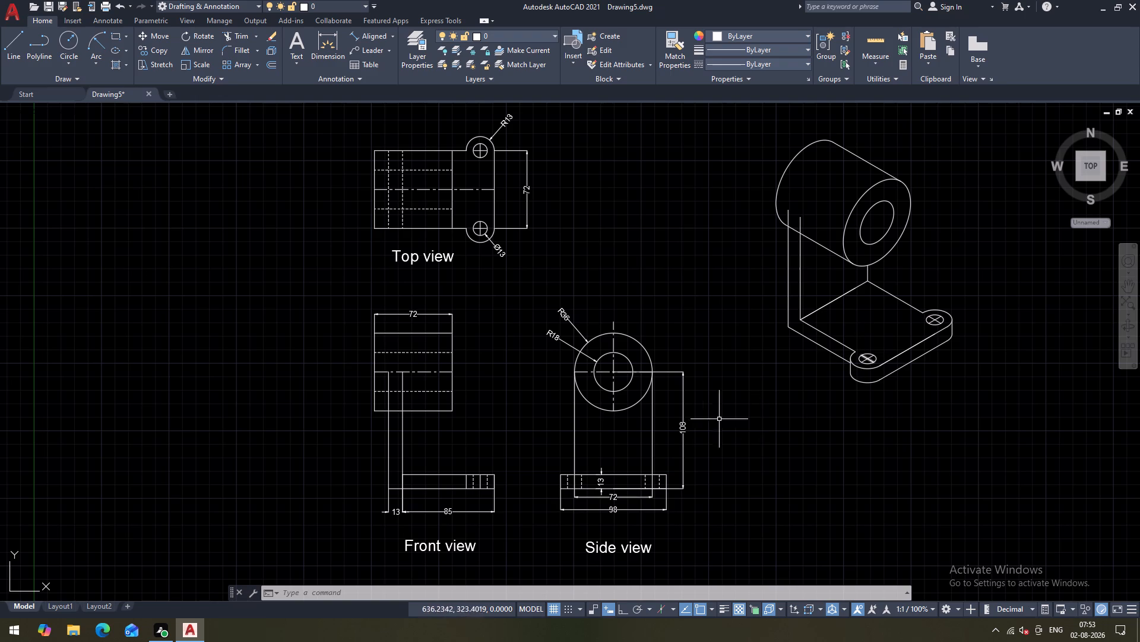
Match the properties of the front view's horizontal centre line onto a centre line in the isometric bracket's lower base hole.
text(ma)
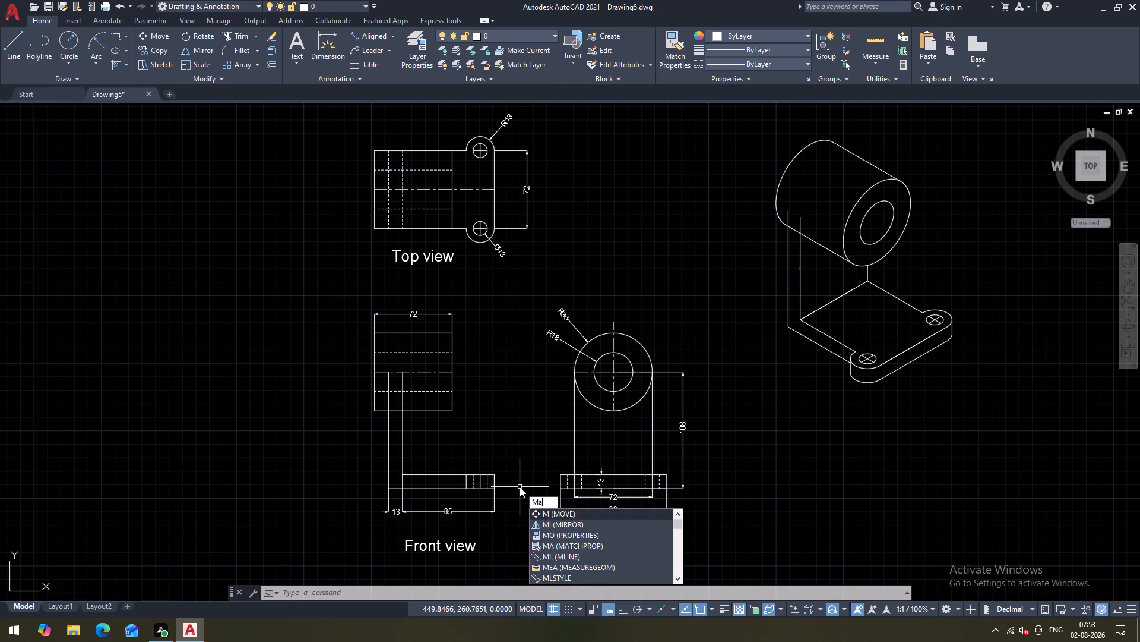
key(space)
click(438, 370)
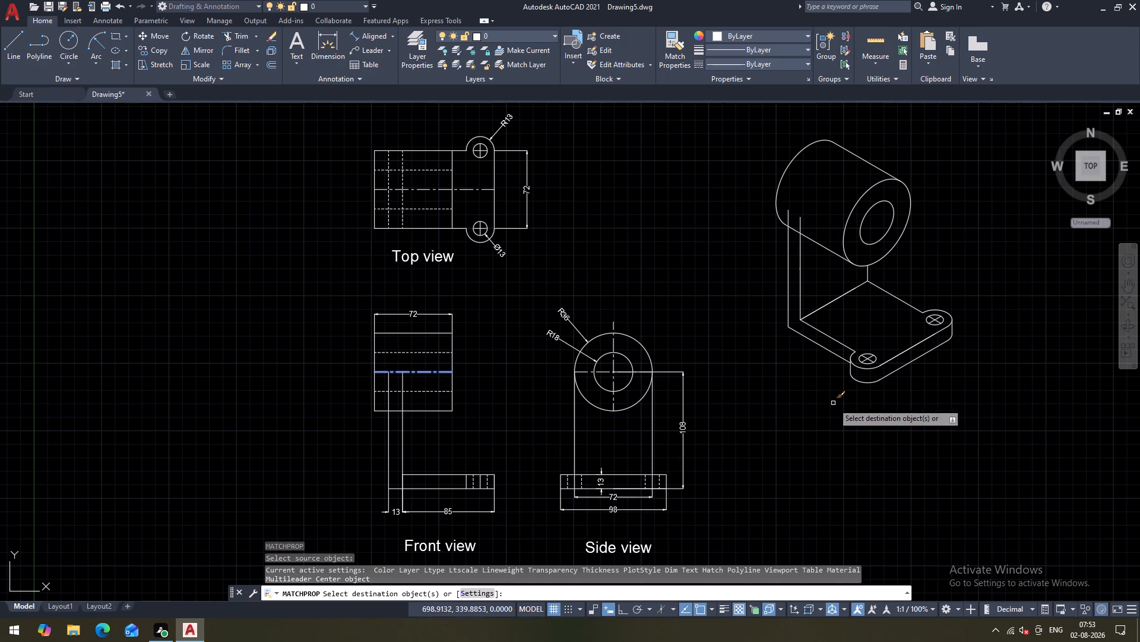
scroll(857, 362, up, 3)
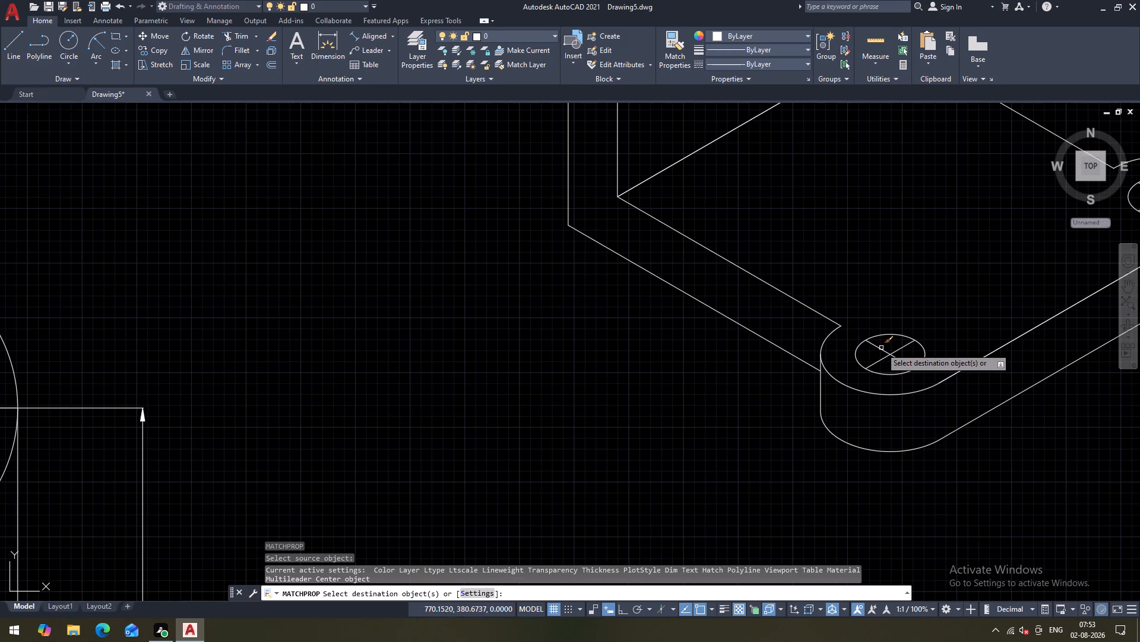
click(884, 347)
click(880, 348)
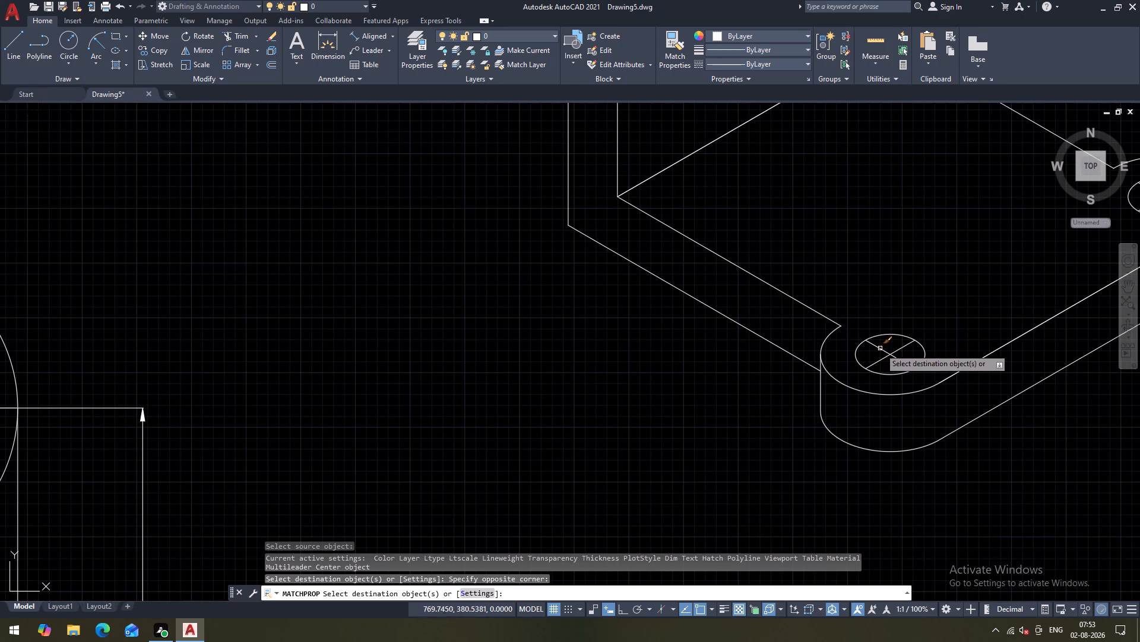
click(882, 348)
scroll(845, 396, down, 1)
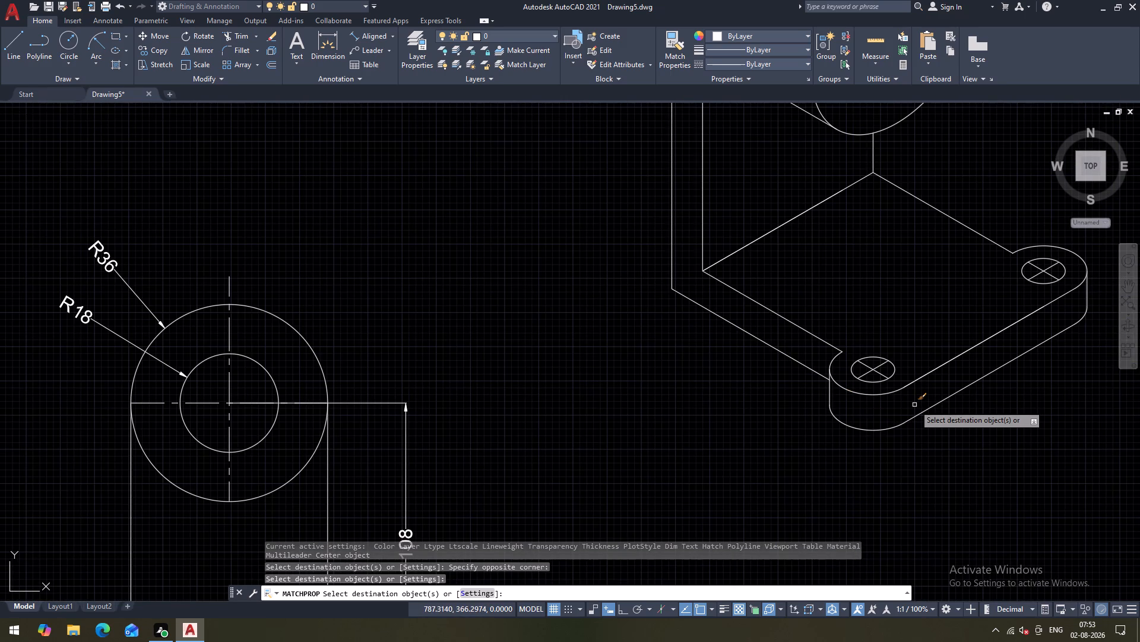
scroll(916, 374, up, 2)
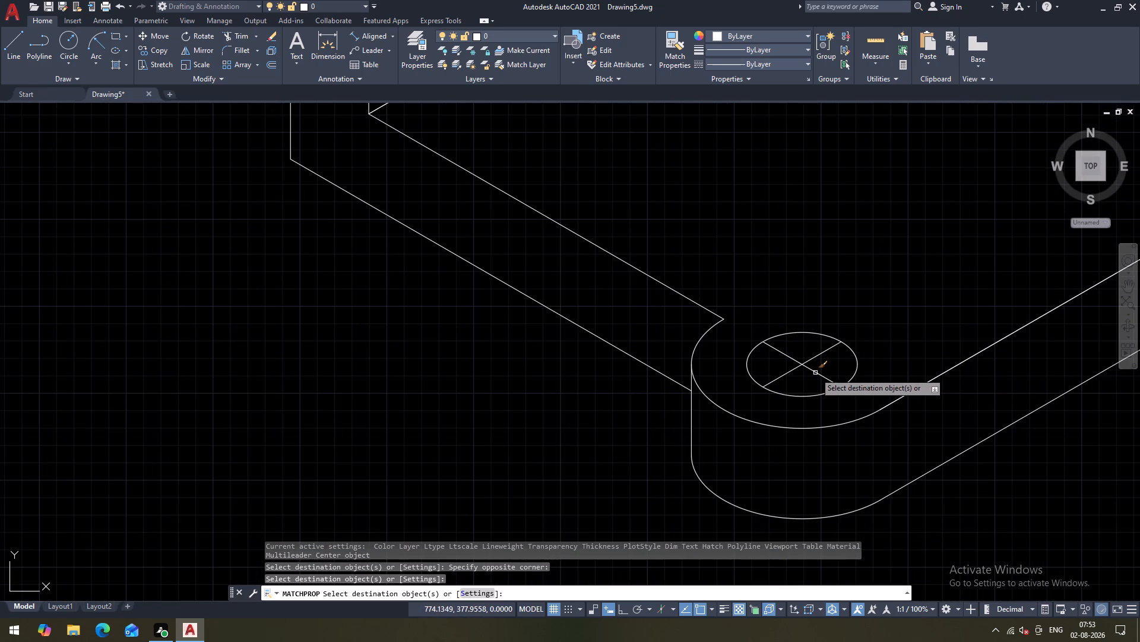
click(818, 373)
key(Escape)
scroll(794, 411, down, 1)
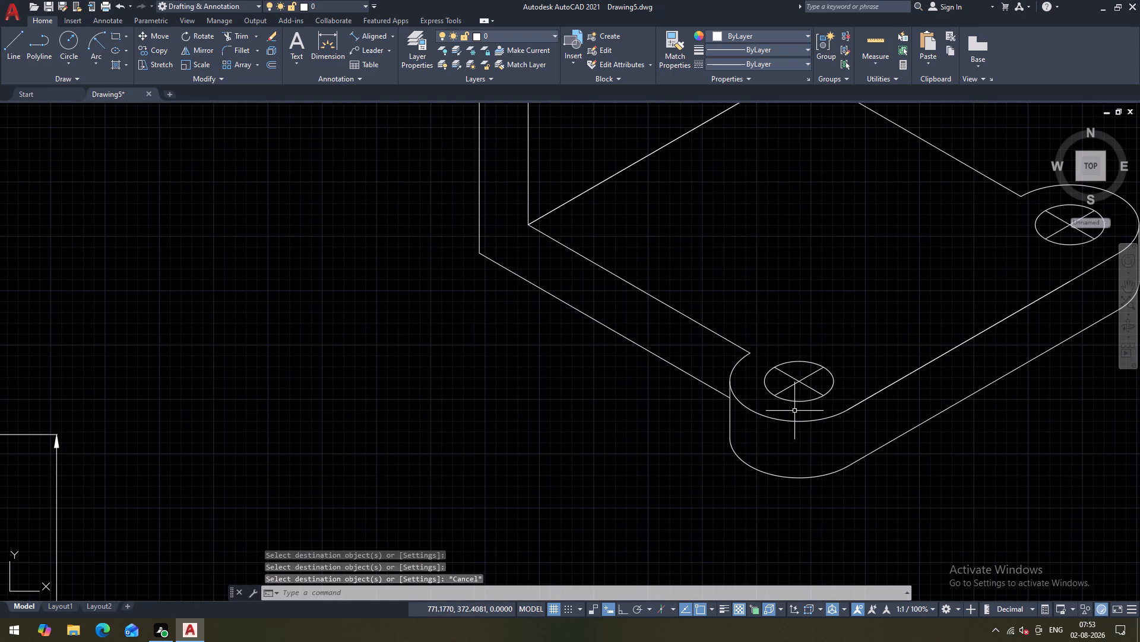
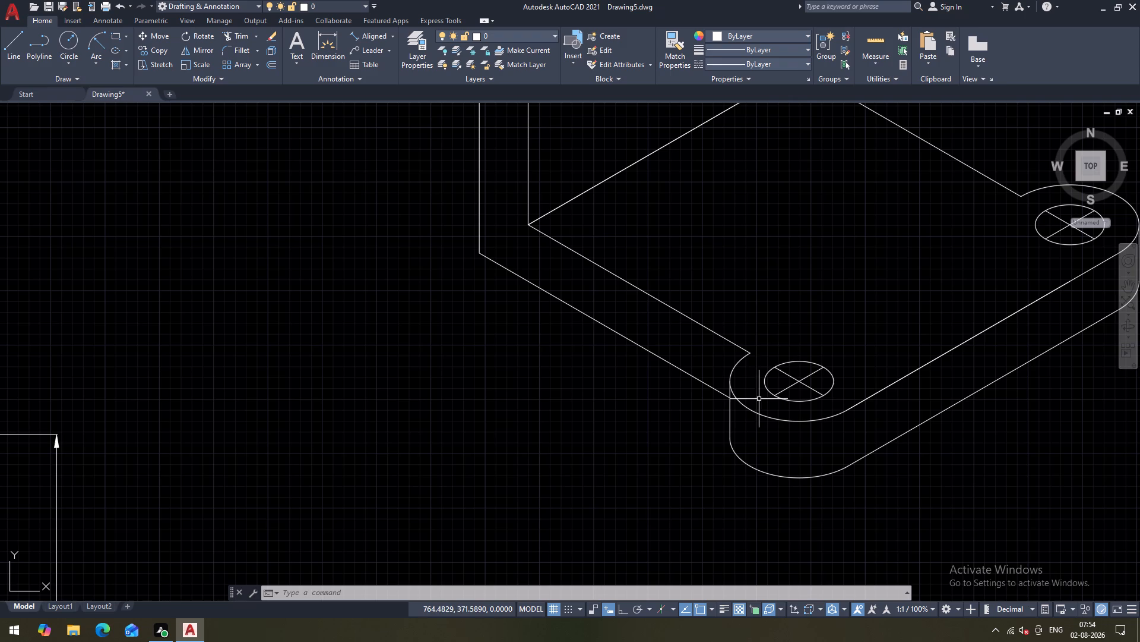
Stretch both ends of the two crossing centre lines in the isometric bracket's lower base hole outward past the hole's outline.
scroll(818, 361, up, 1)
click(778, 388)
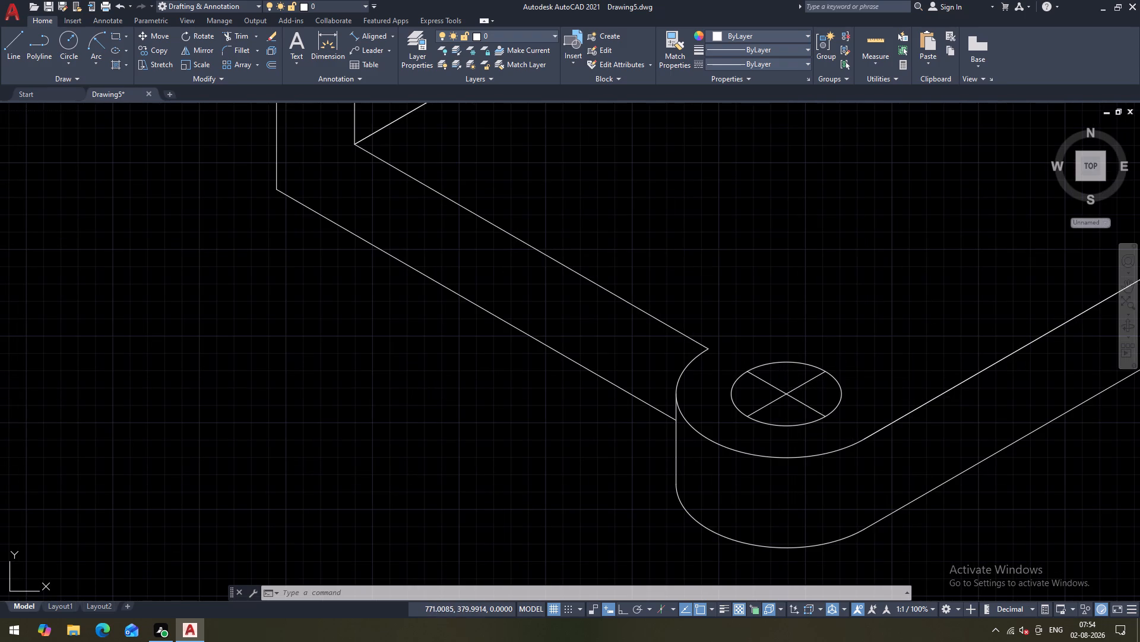
click(826, 417)
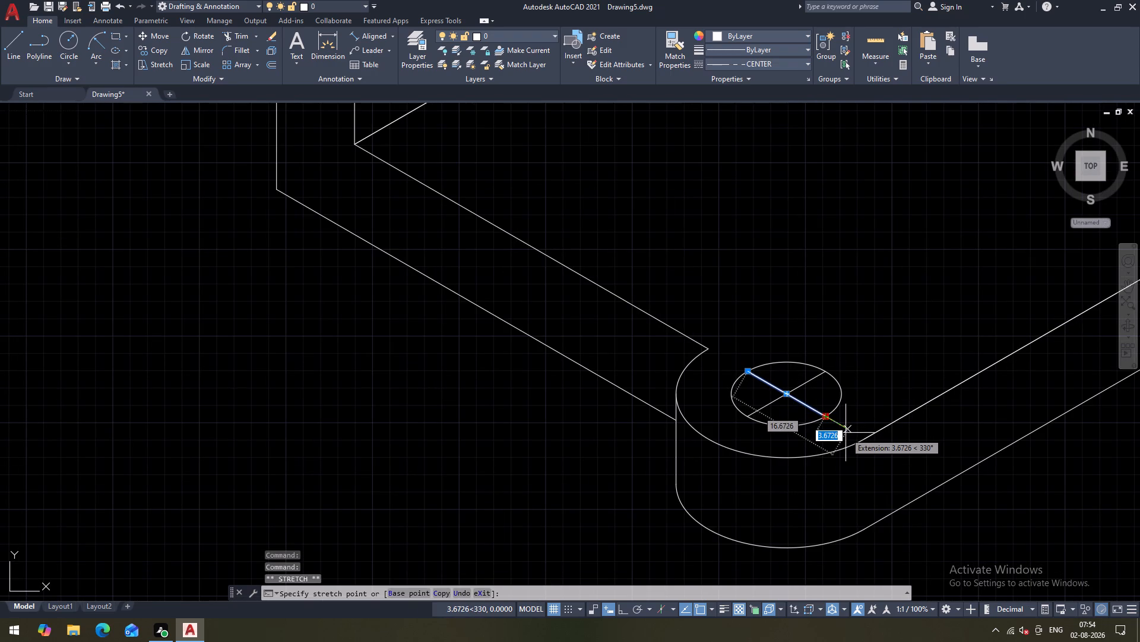
click(845, 433)
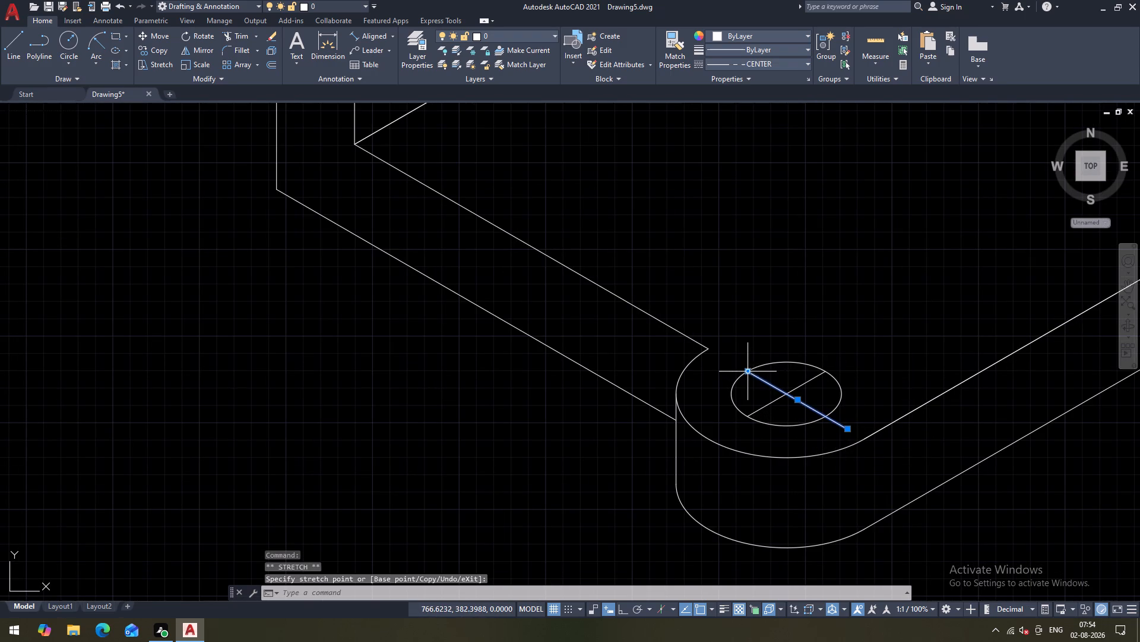
click(749, 372)
click(726, 355)
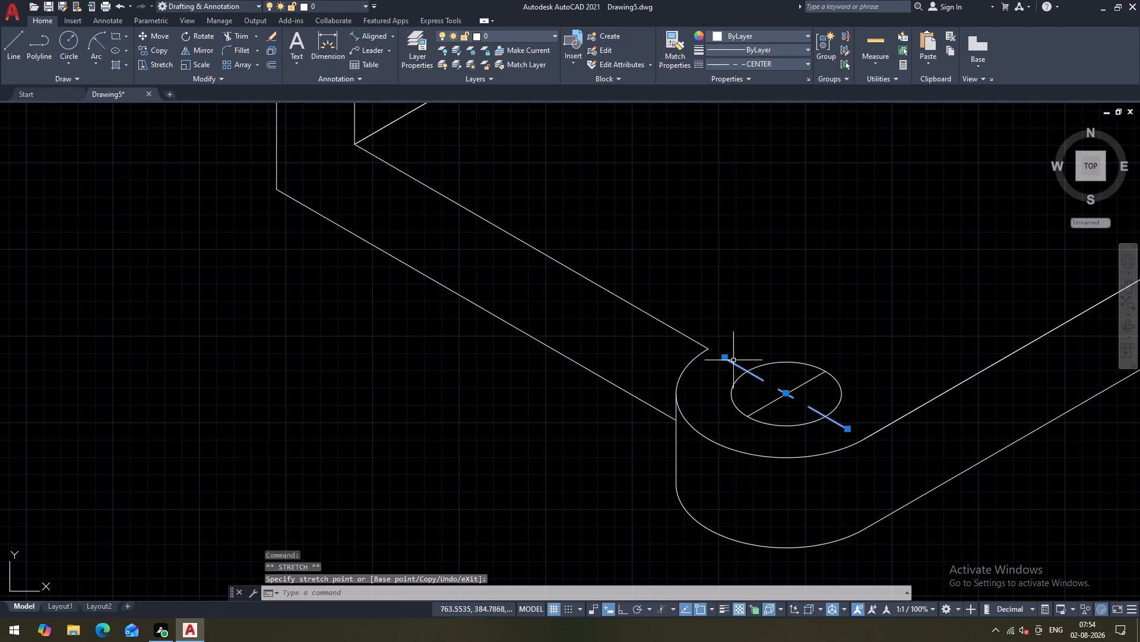
click(813, 377)
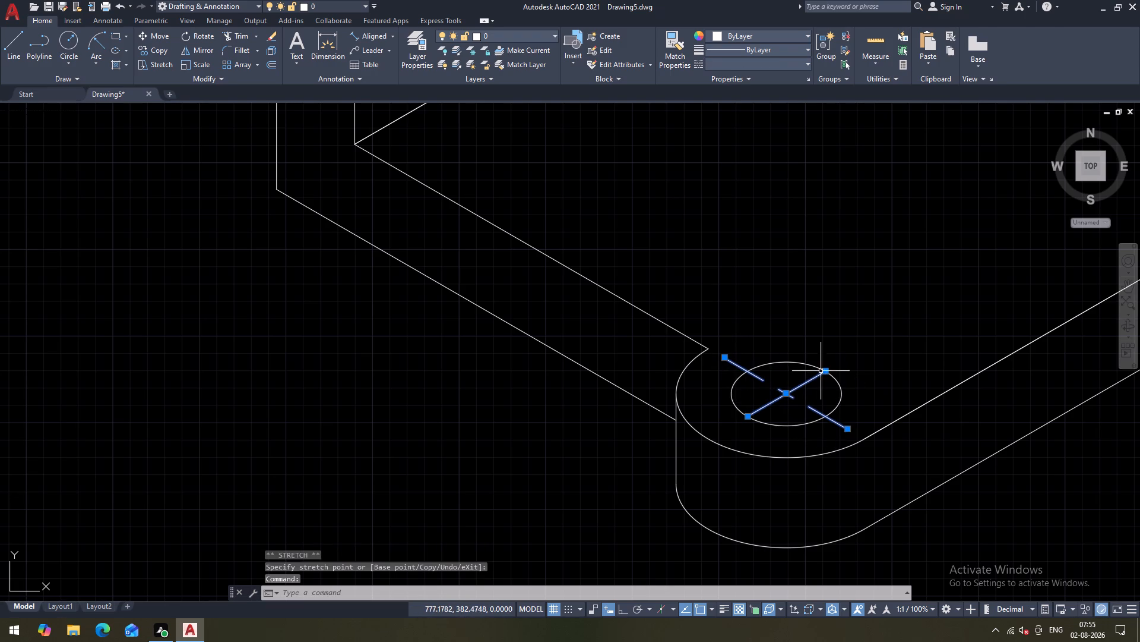
click(823, 370)
click(863, 343)
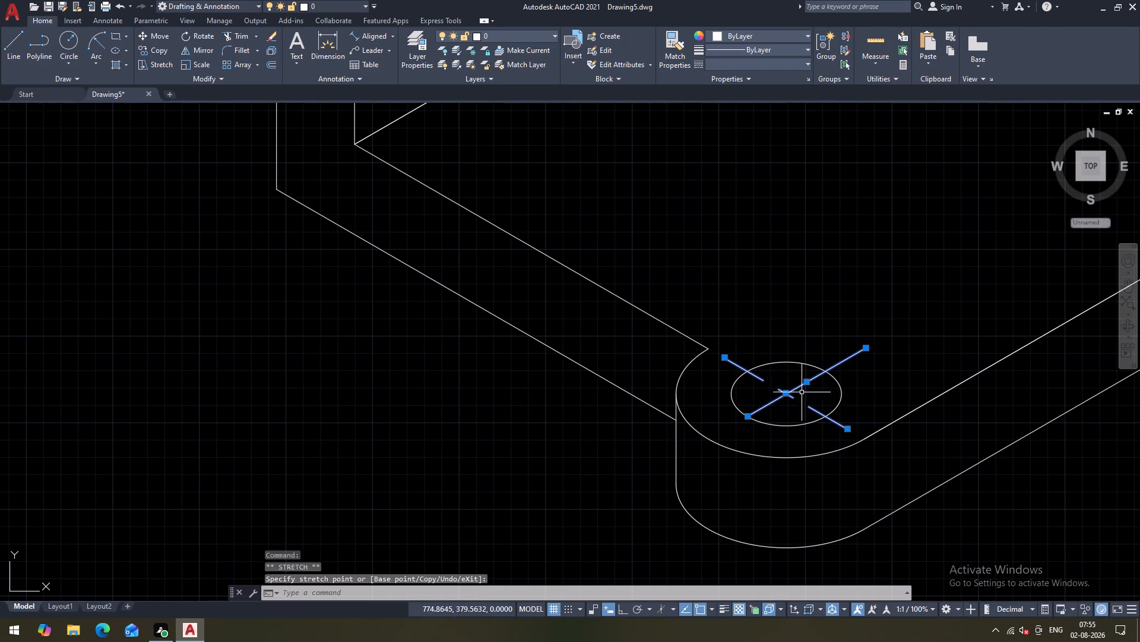
click(748, 415)
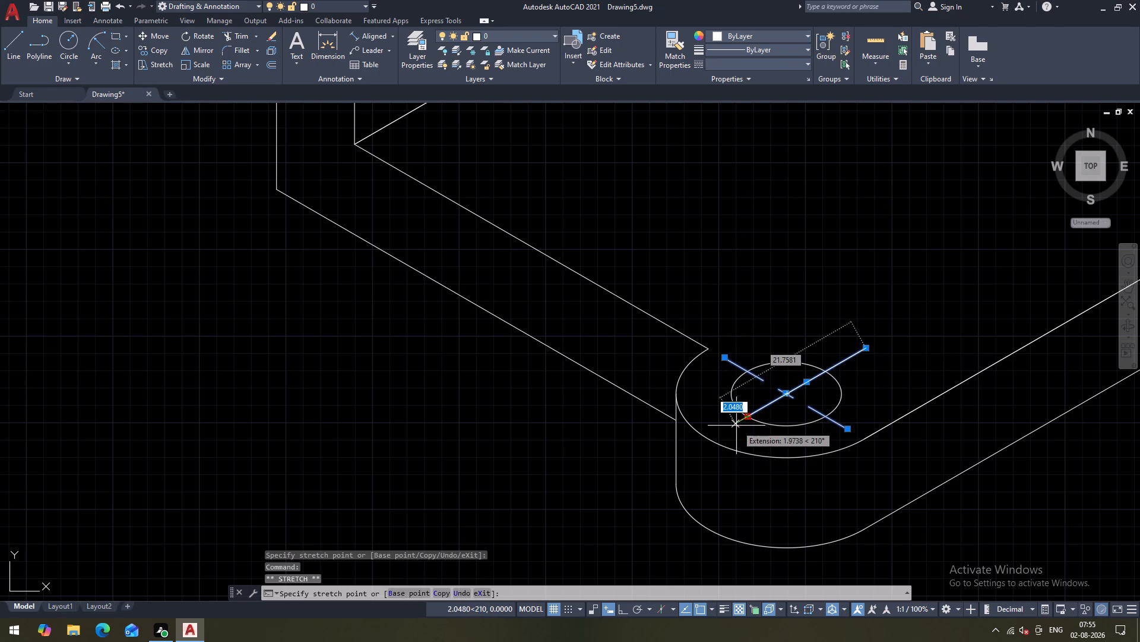
click(734, 426)
scroll(718, 443, down, 2)
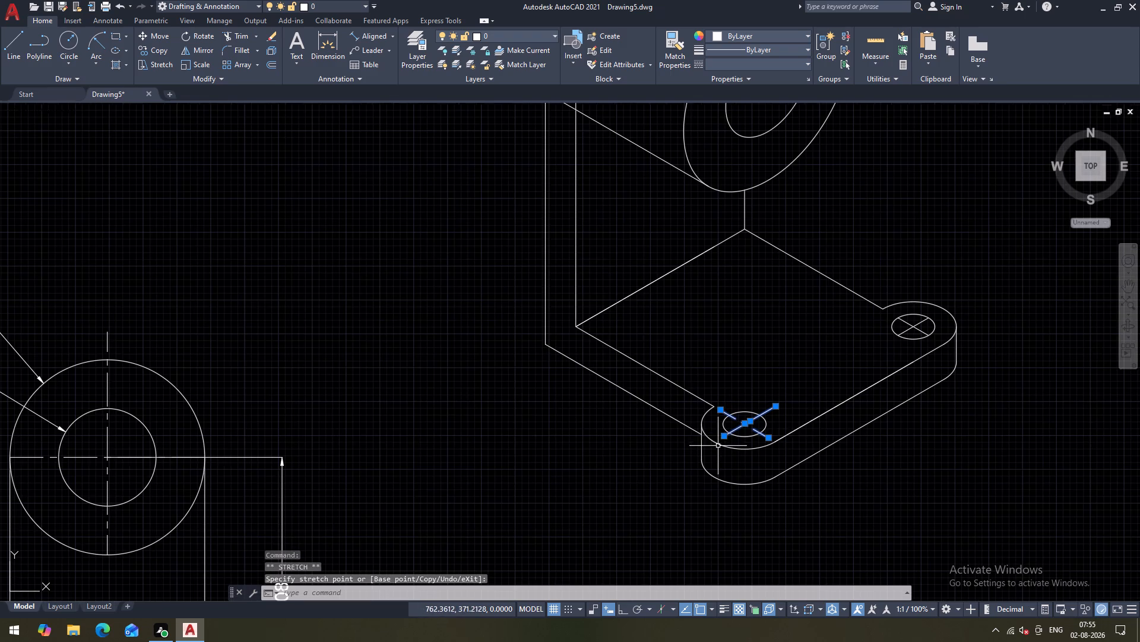
scroll(923, 319, up, 2)
key(Escape)
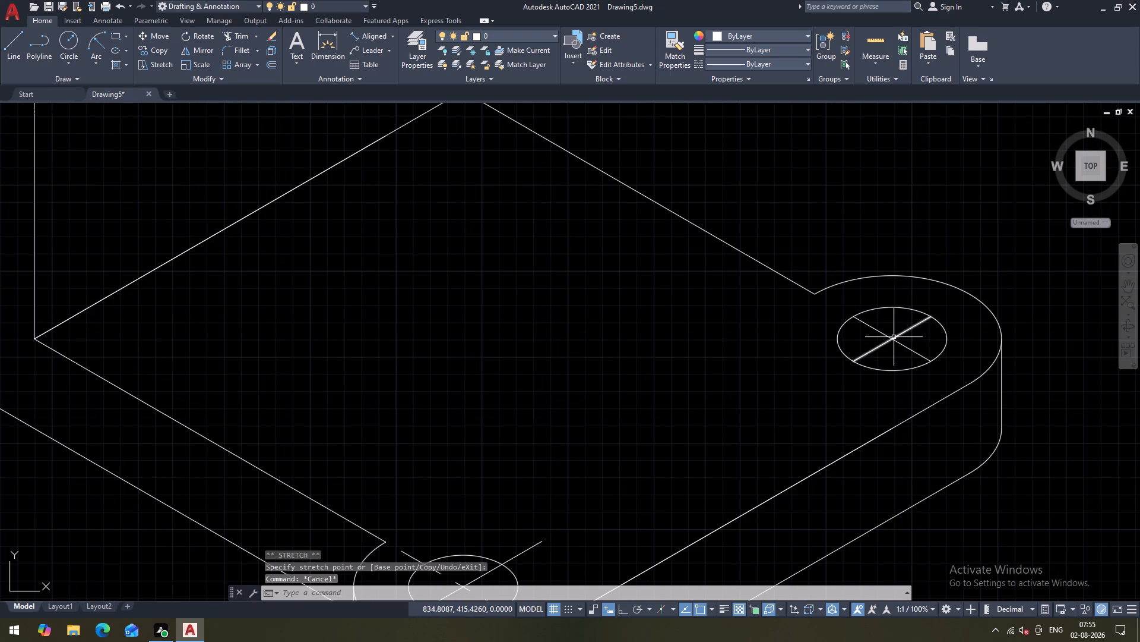
Stretch both ends of the two crossing centre lines in the isometric bracket's other base hole about 3 to 4 units past its outline.
click(894, 337)
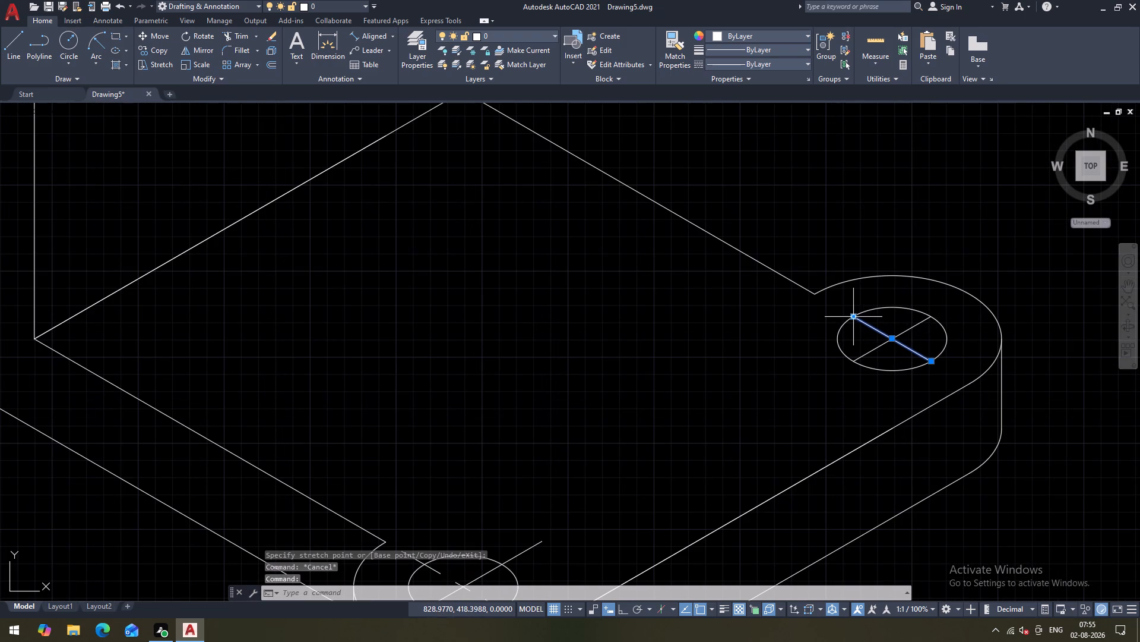
click(854, 317)
click(832, 302)
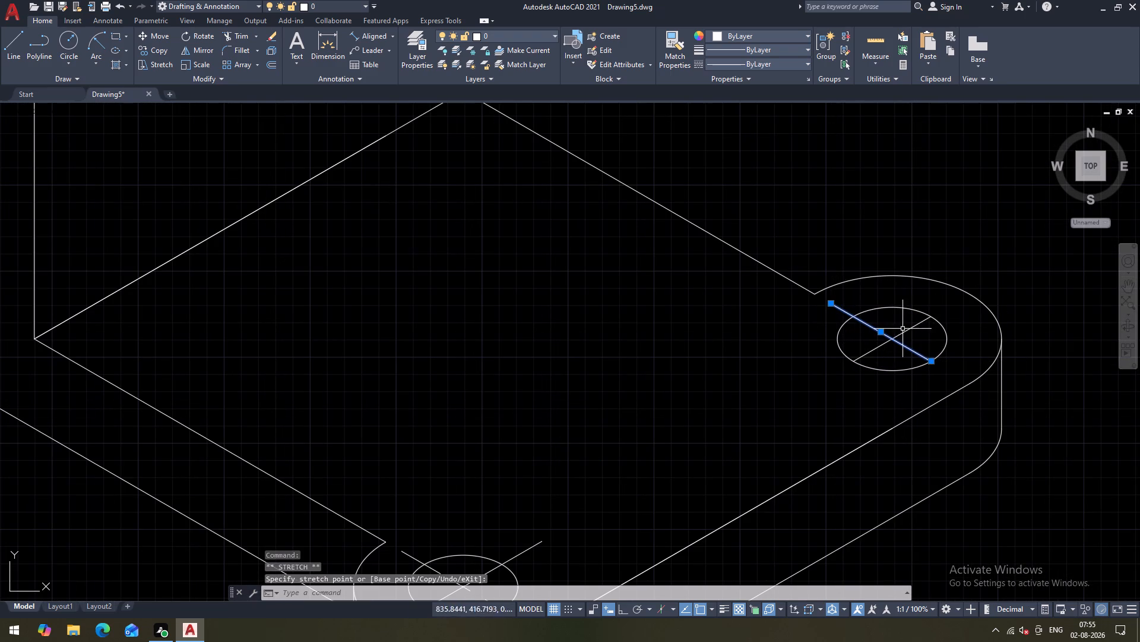
click(930, 358)
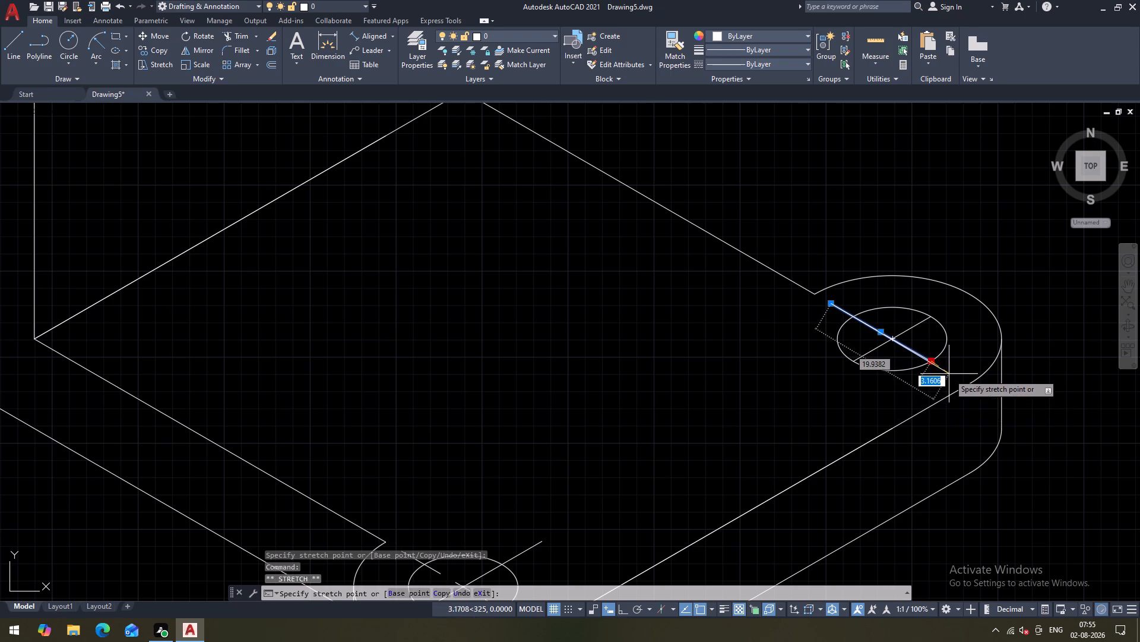
click(951, 373)
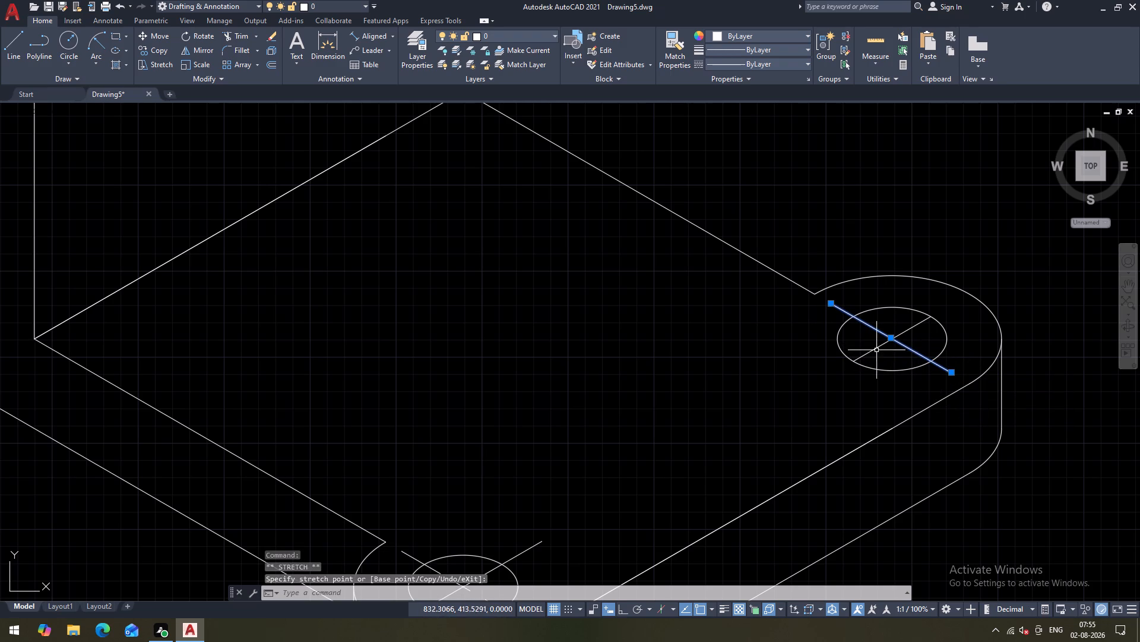
key(Escape)
click(869, 353)
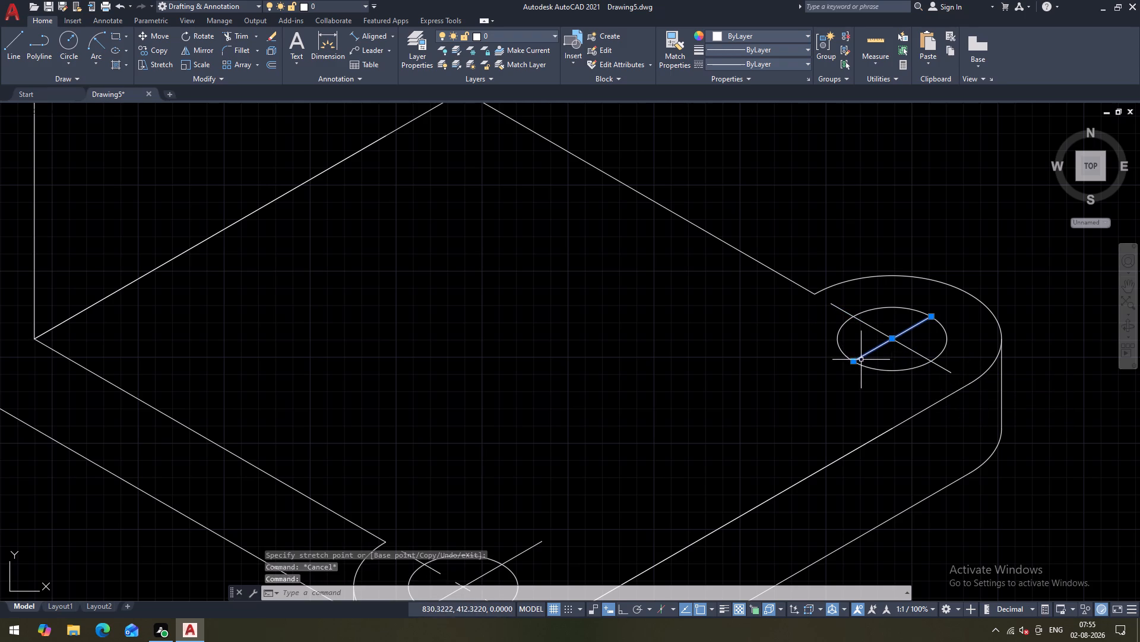
click(854, 361)
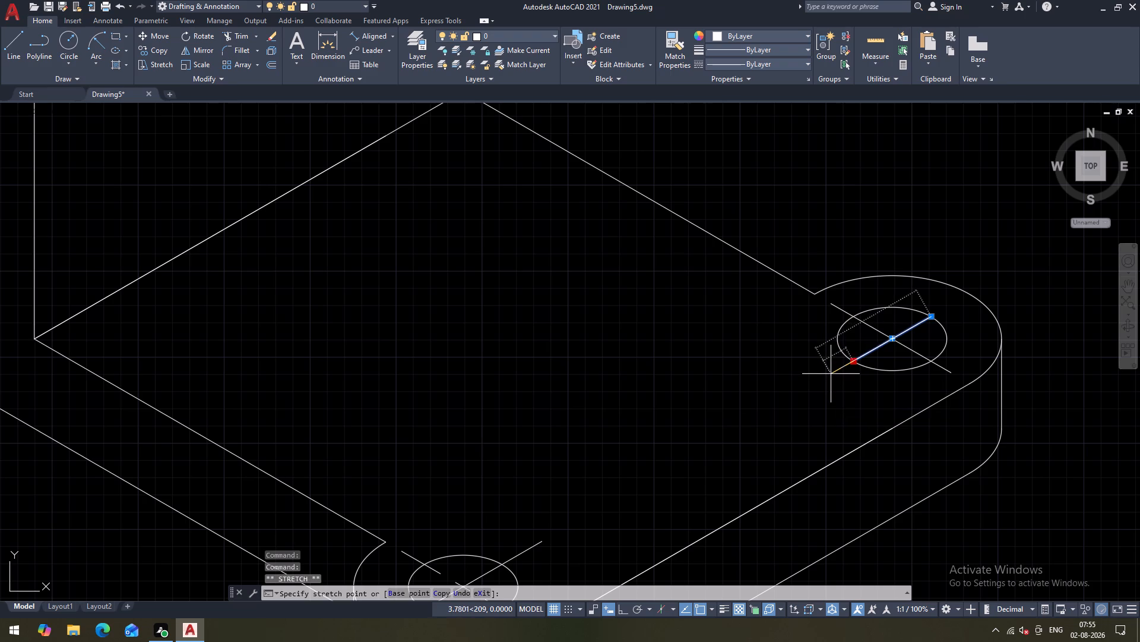
click(831, 374)
click(933, 316)
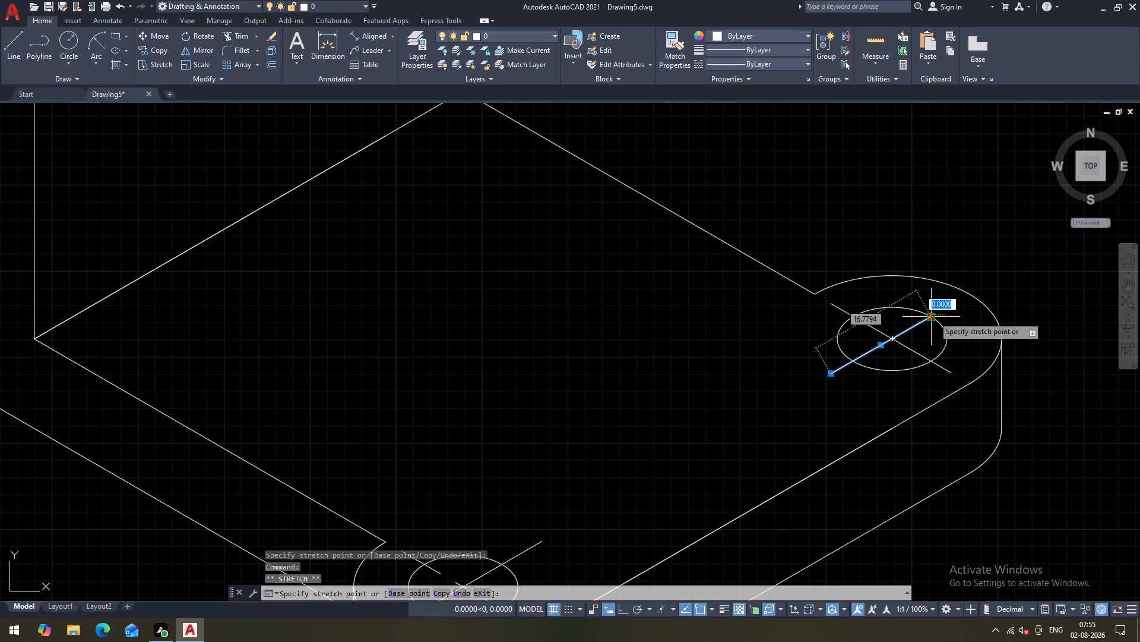
click(946, 304)
key(Escape)
key(Escape)
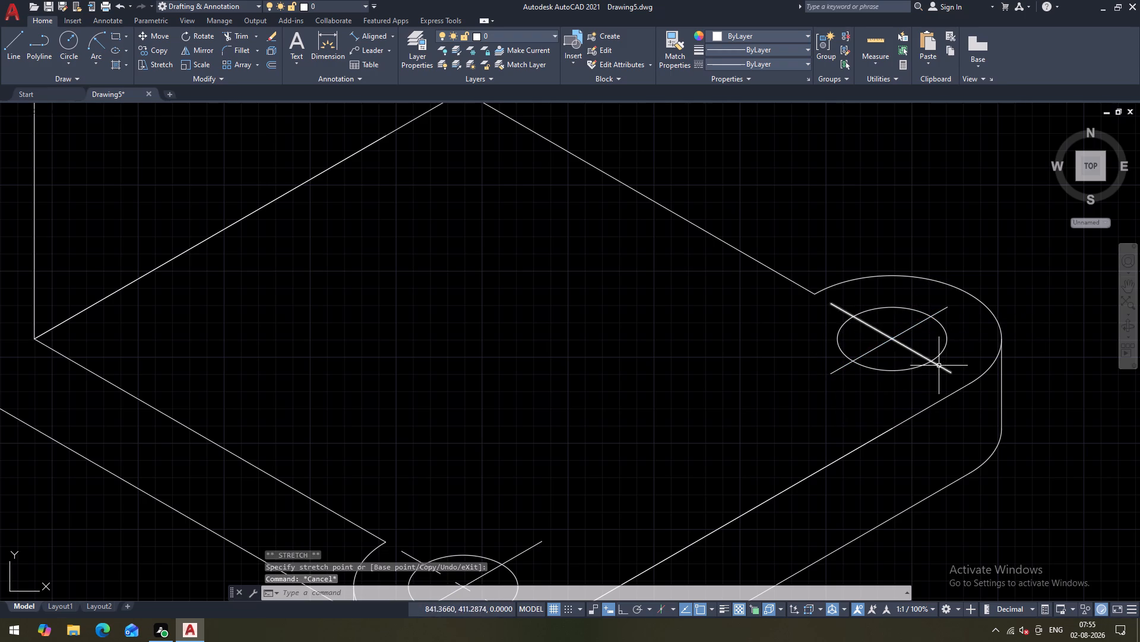
Match the properties of the lower hole's dashed centre line onto its crossing line and both centre lines of the other base hole.
scroll(938, 342, down, 1)
middle_drag(938, 342, 949, 313)
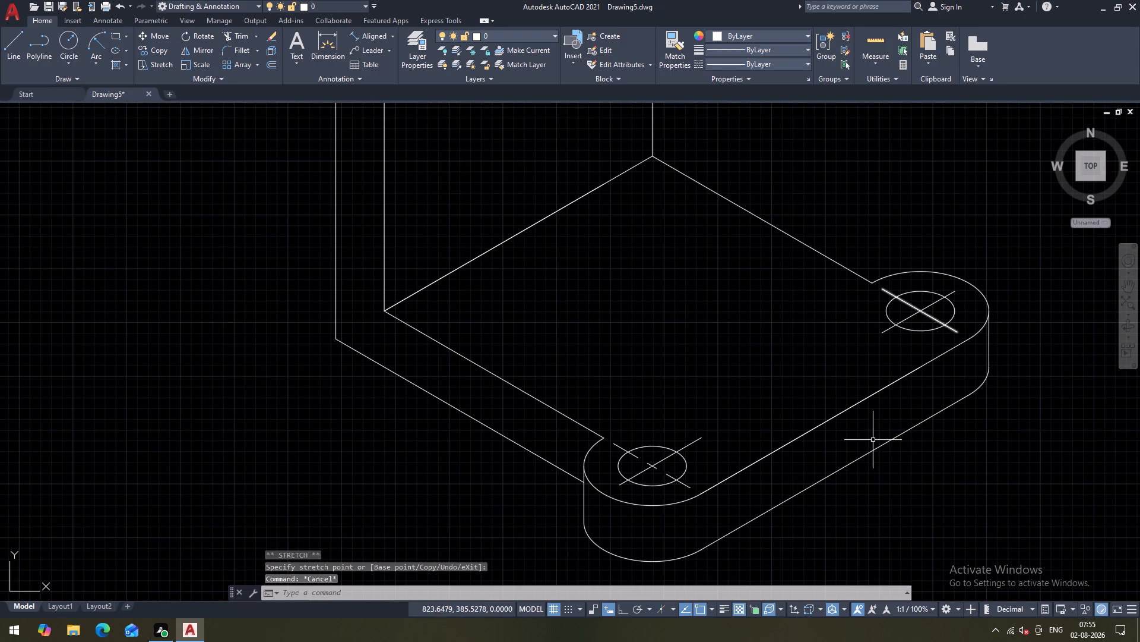
text(ma)
key(space)
click(684, 484)
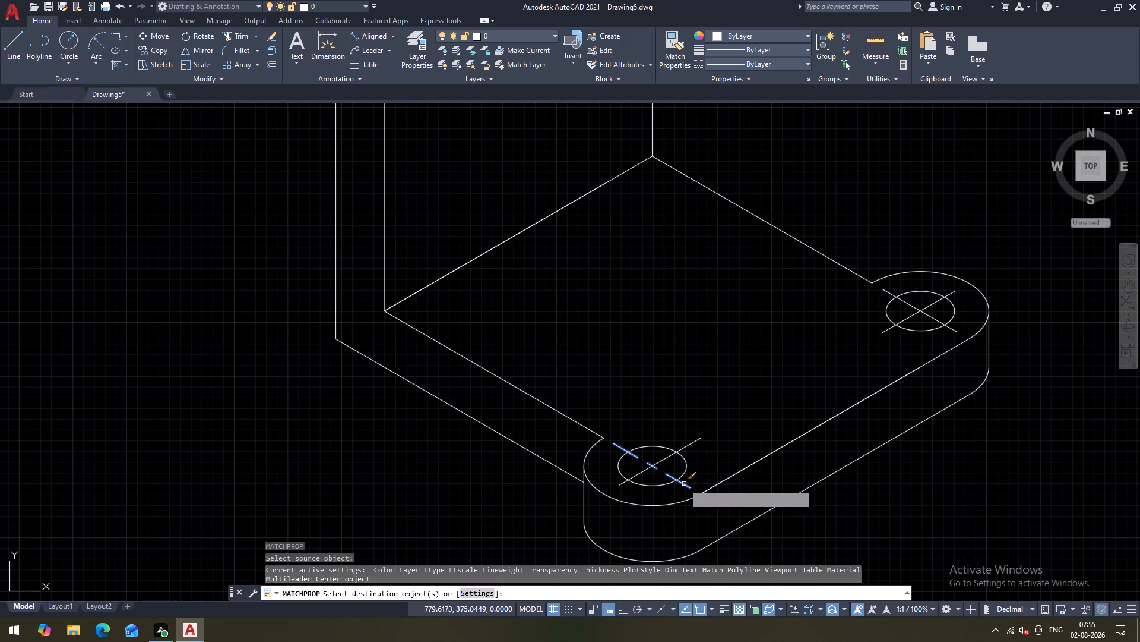
click(690, 443)
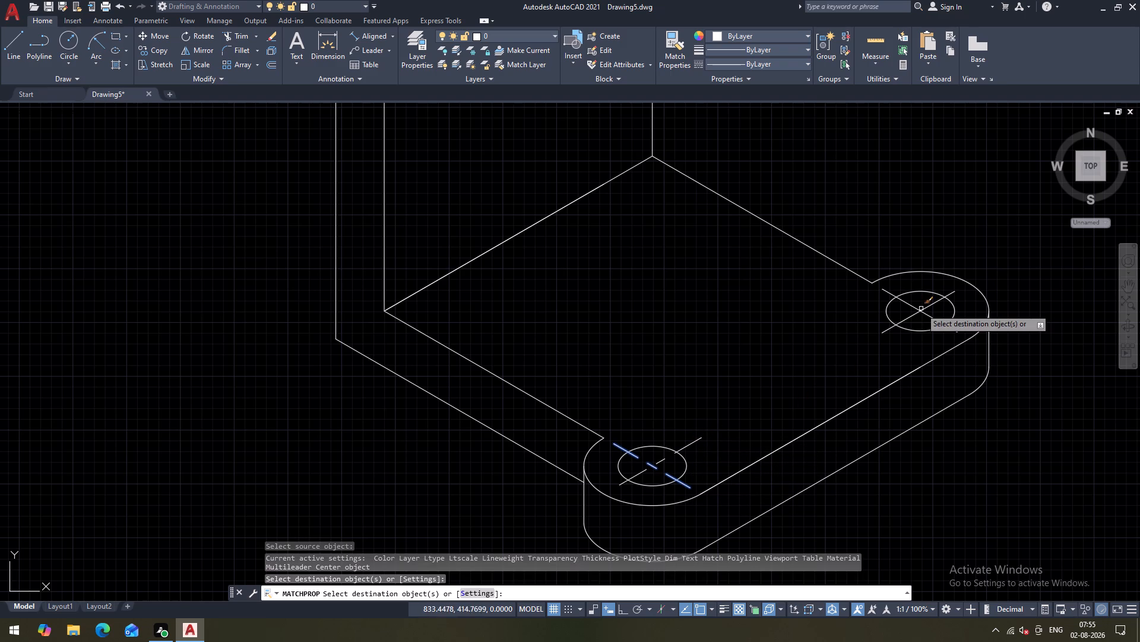
click(927, 307)
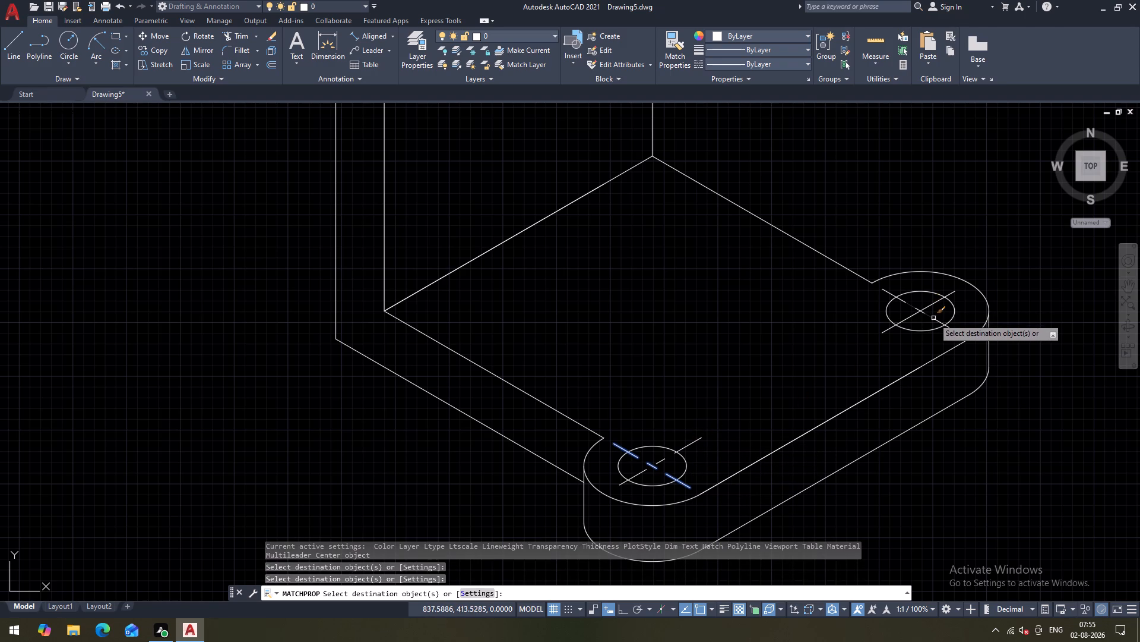
click(933, 318)
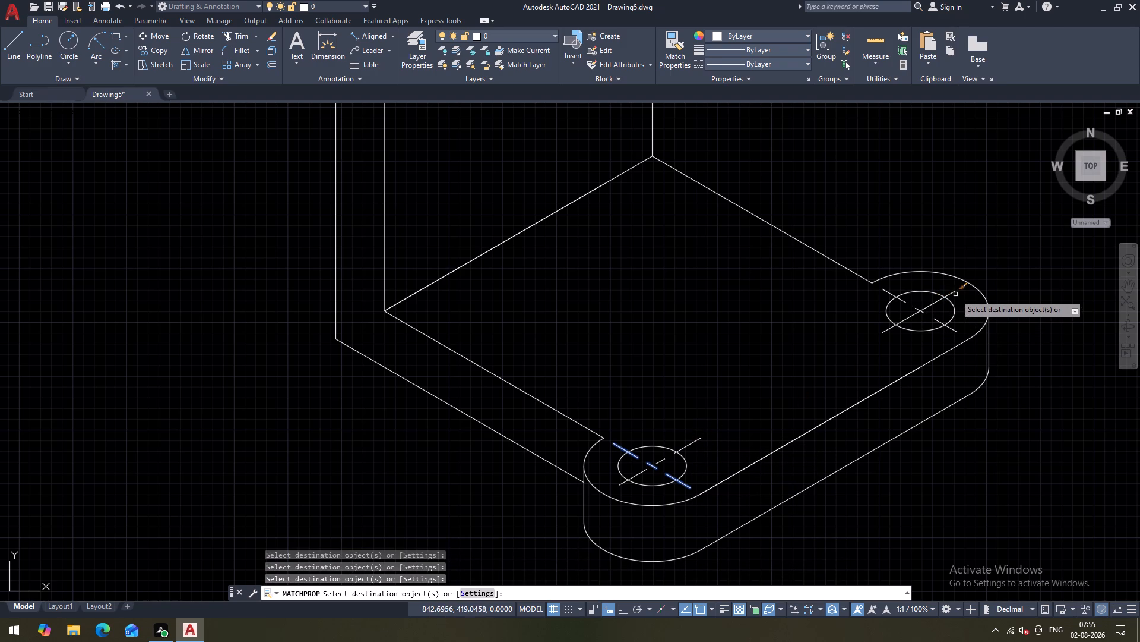
click(952, 294)
key(Escape)
scroll(952, 294, down, 3)
key(Escape)
Save the completed drawing under the file name Drawing21.
middle_drag(919, 354, 905, 347)
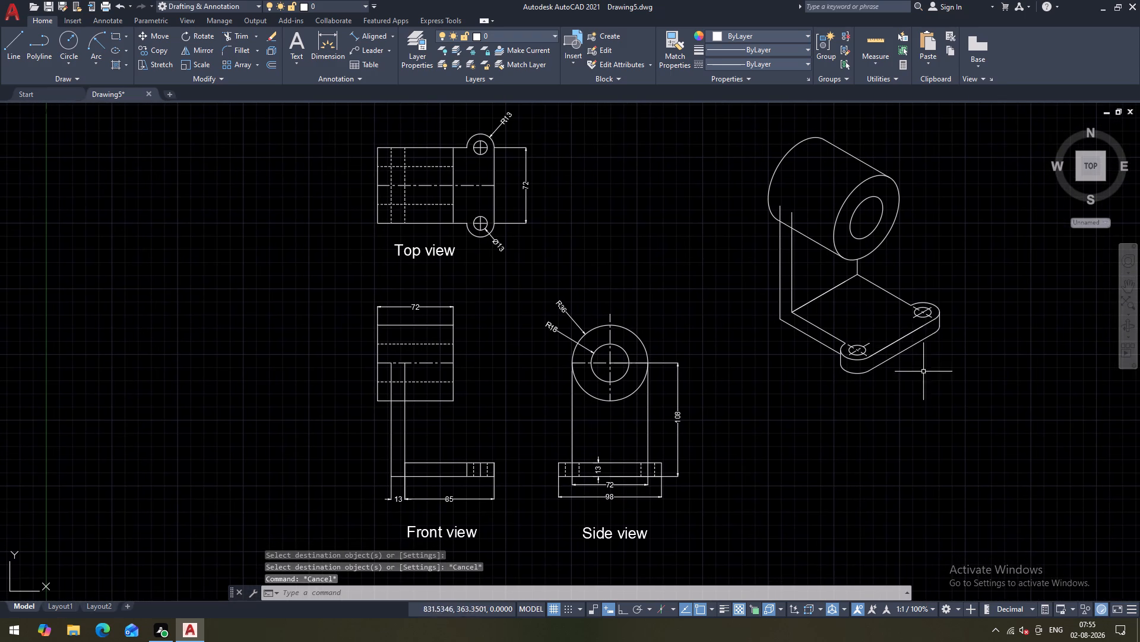
middle_drag(855, 411, 842, 413)
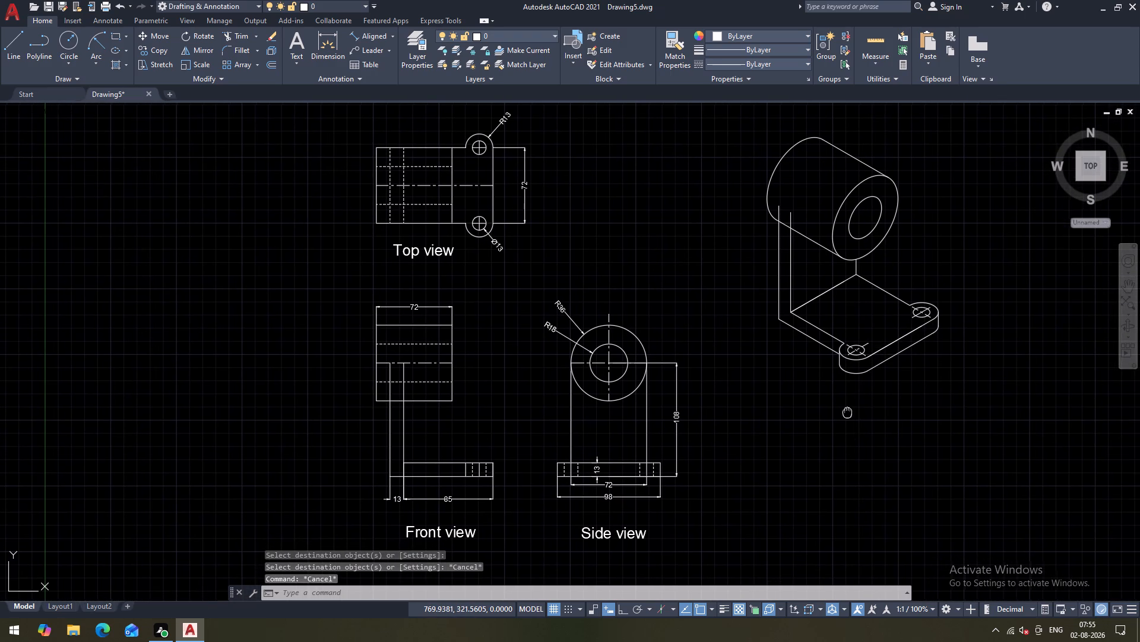
middle_drag(842, 413, 828, 416)
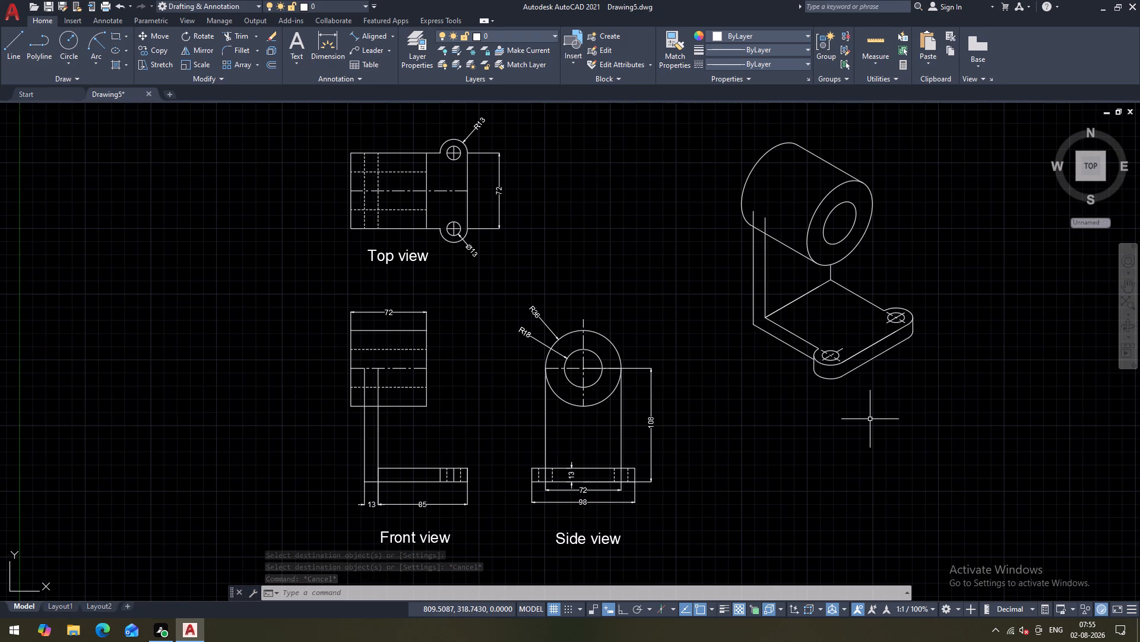
key(Escape)
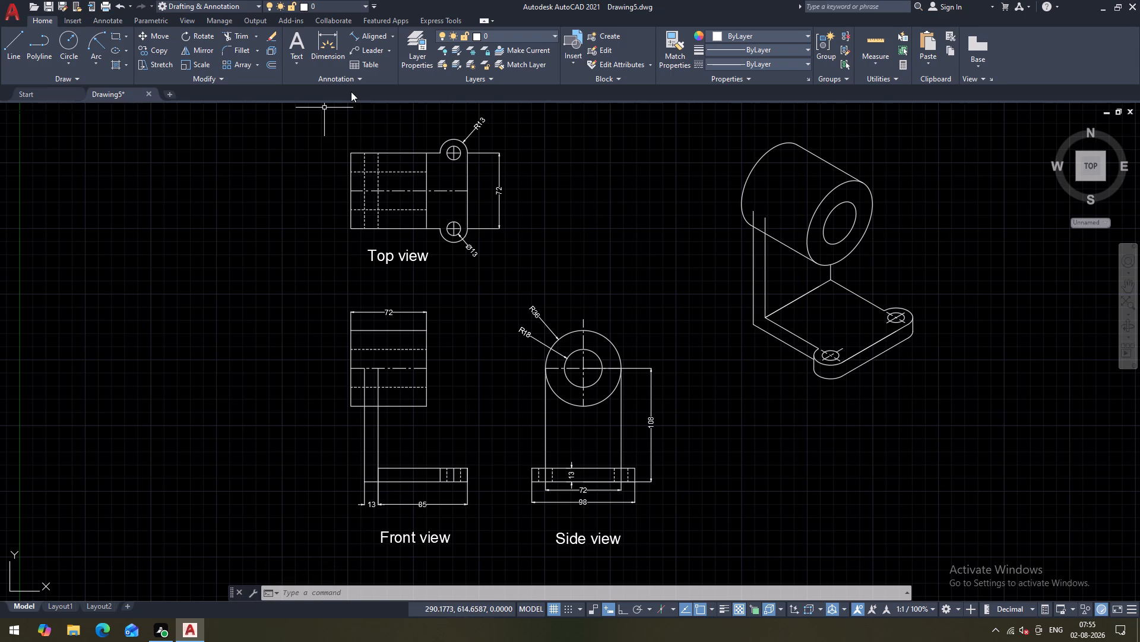
click(48, 4)
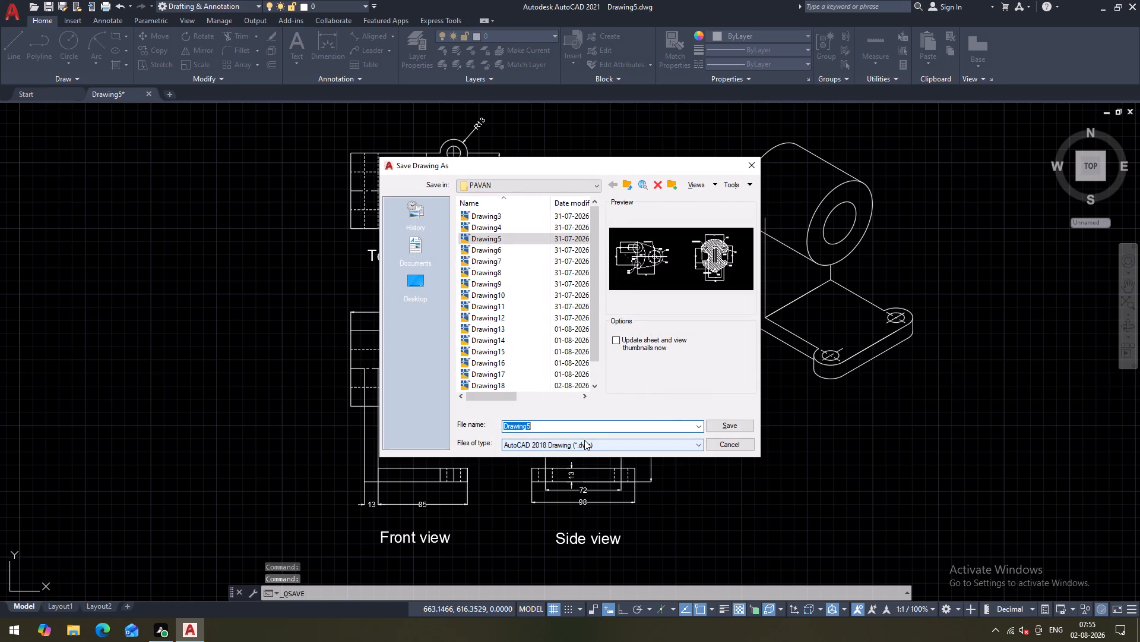
click(551, 424)
key(BackSpace)
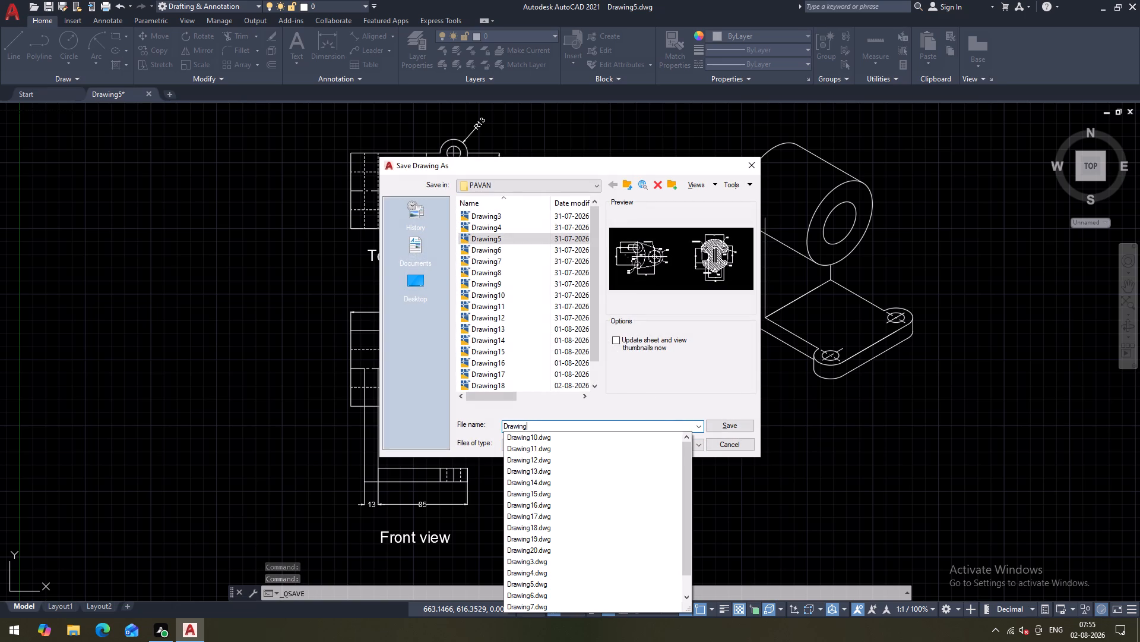
scroll(552, 353, down, 6)
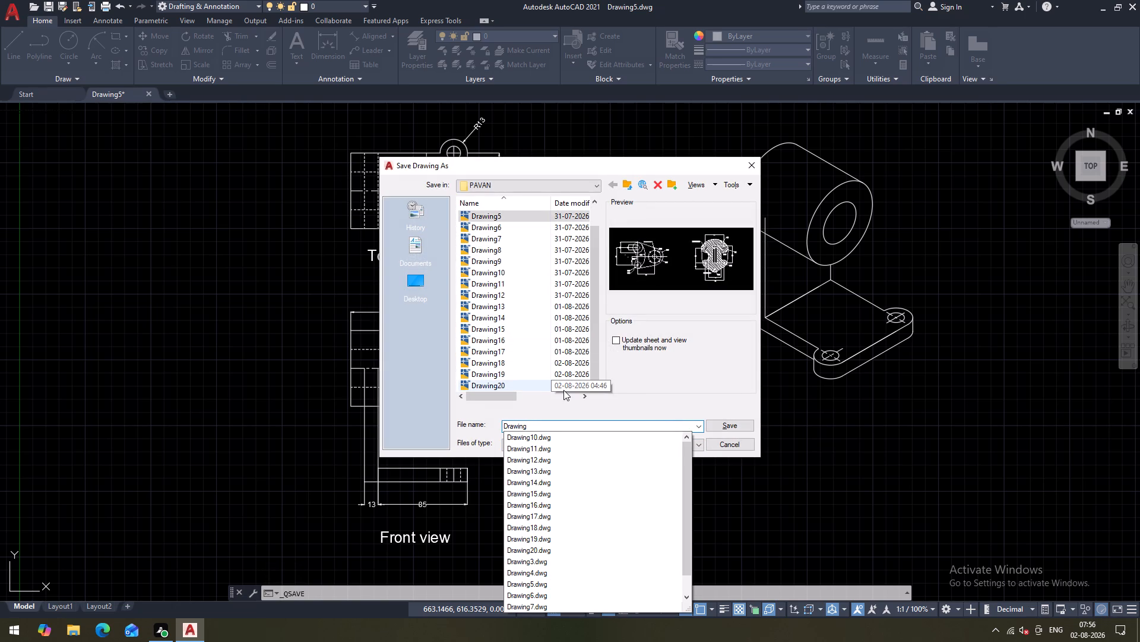
text(21)
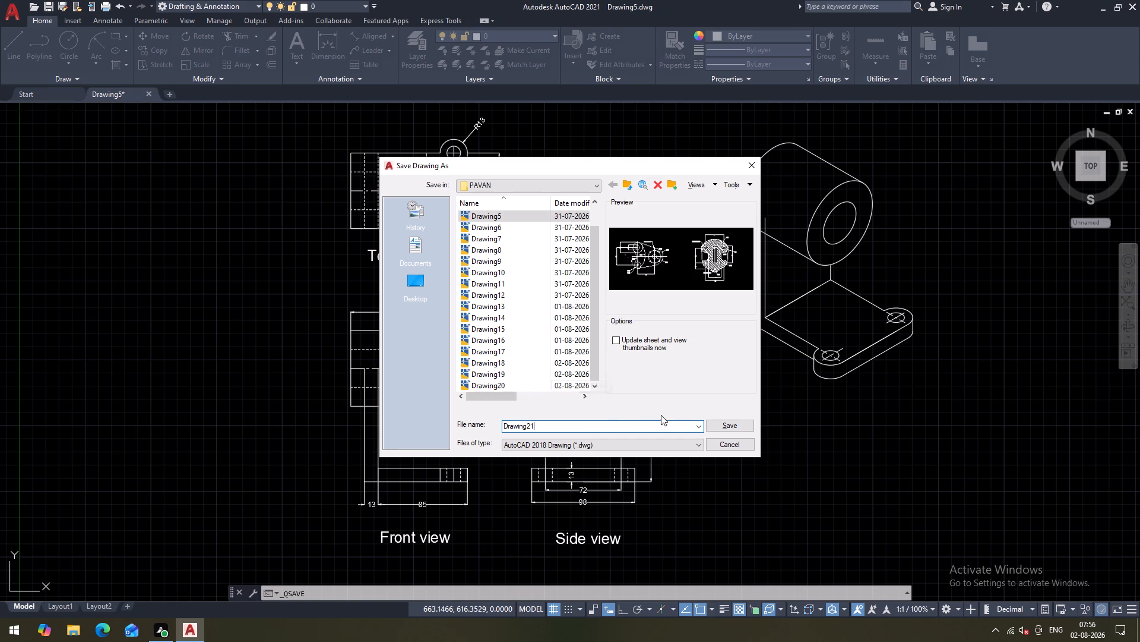
click(723, 427)
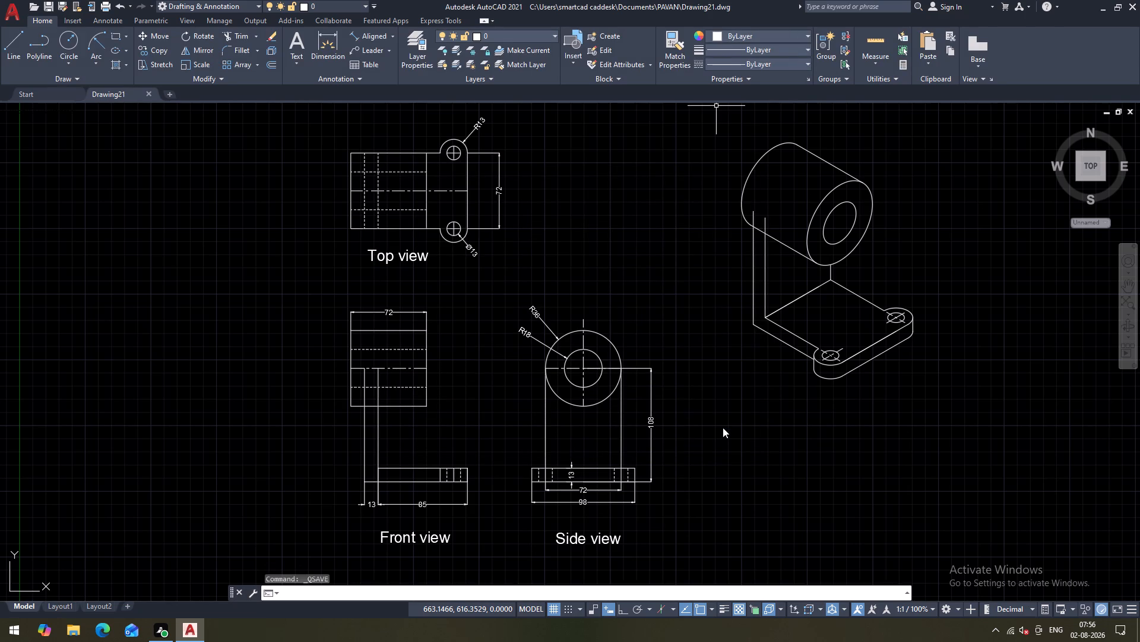
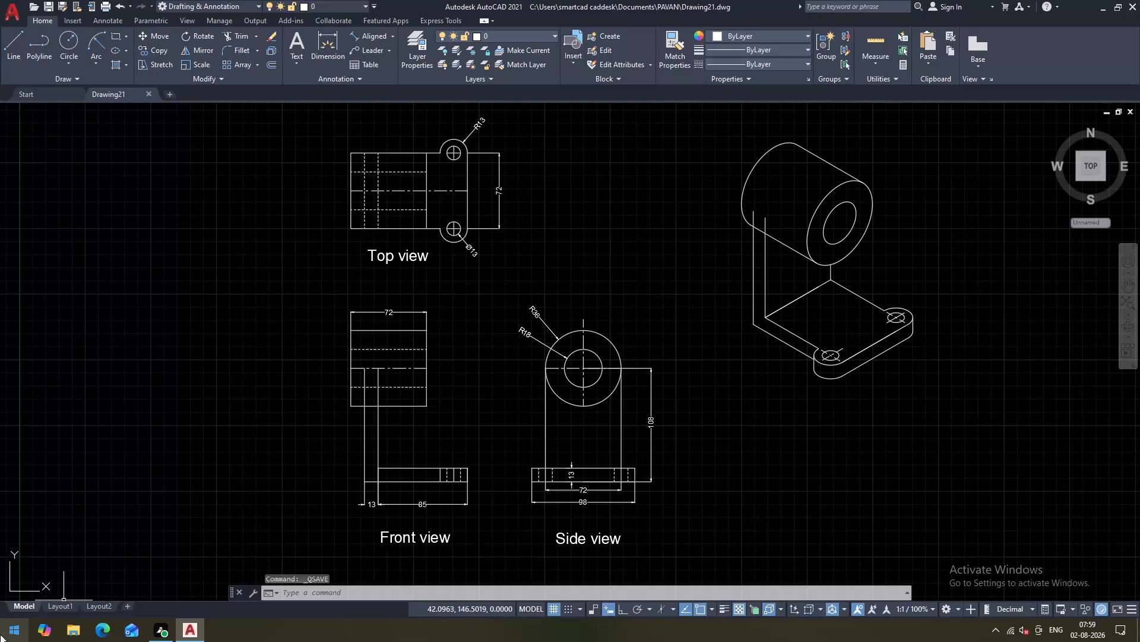
Switch to Snip & Sketch and capture a rectangular snip enclosing the three labelled orthographic views and the isometric bracket.
click(11, 634)
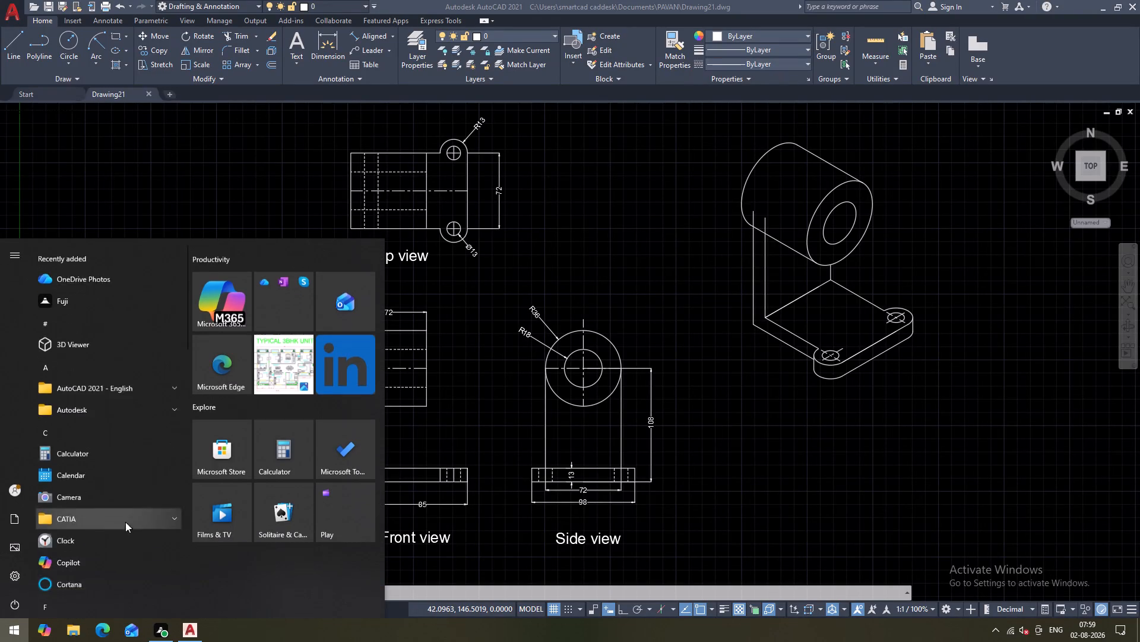
scroll(106, 511, down, 14)
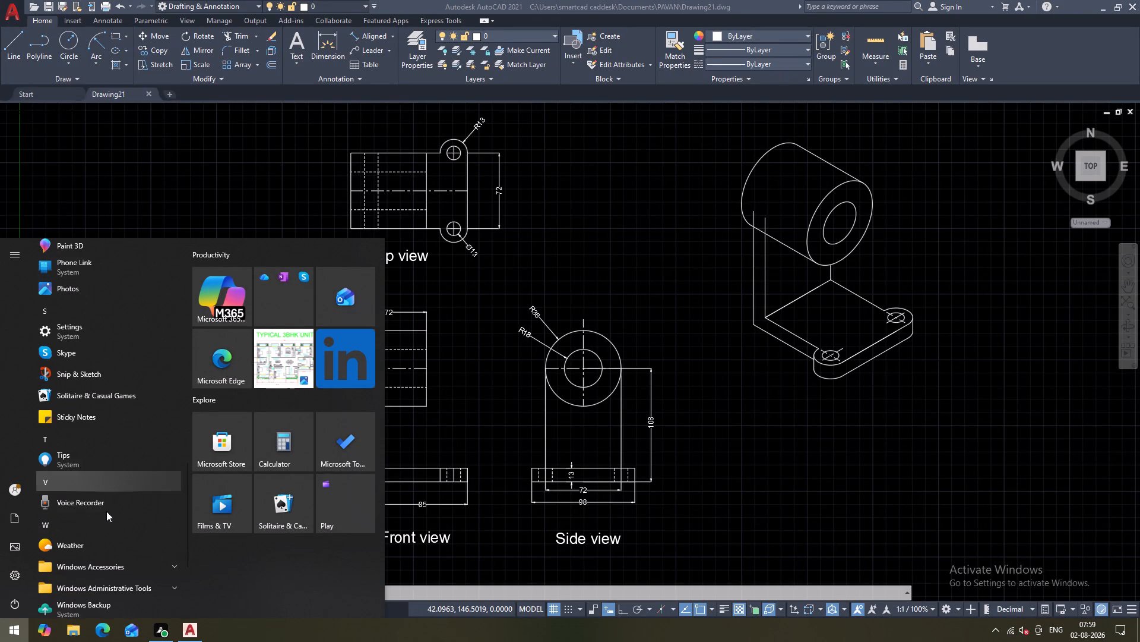
click(105, 379)
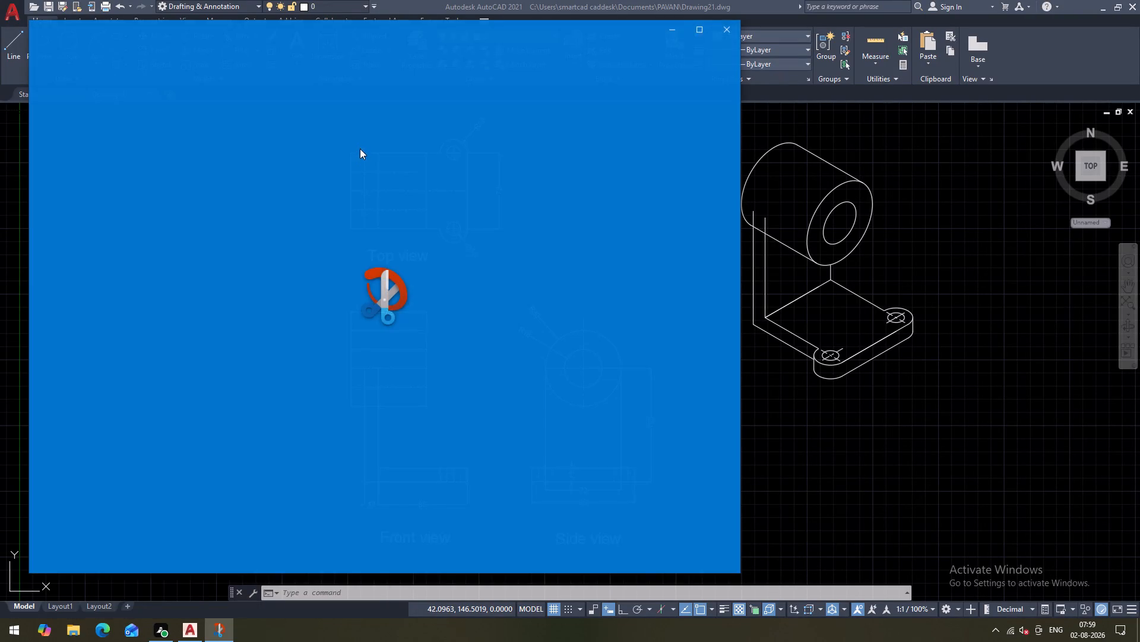
click(50, 42)
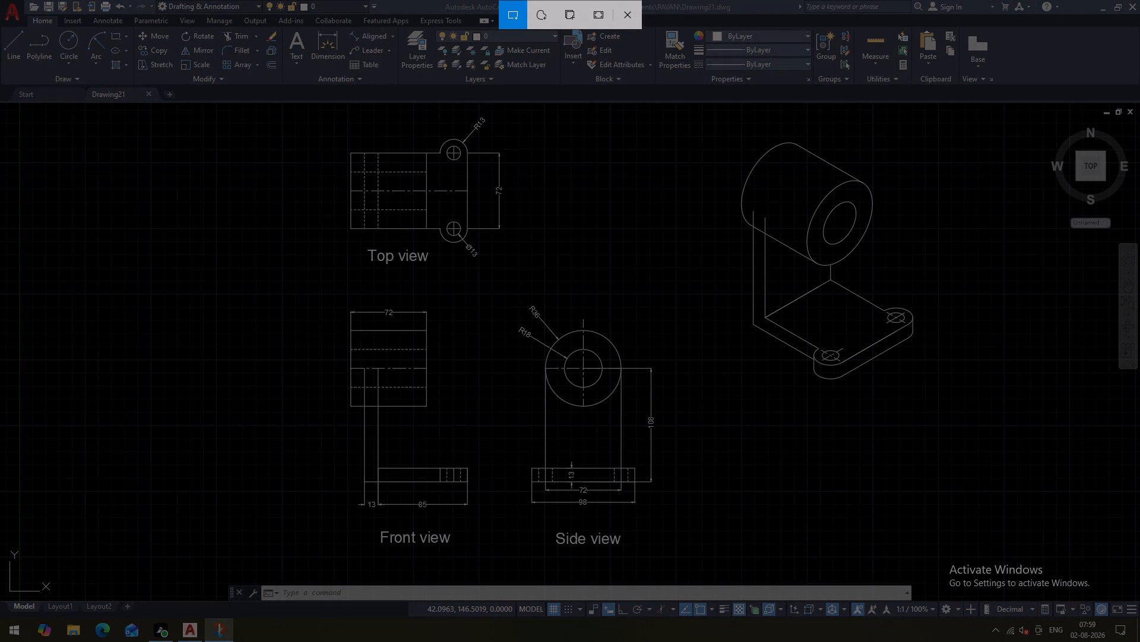
drag(331, 113, 926, 504)
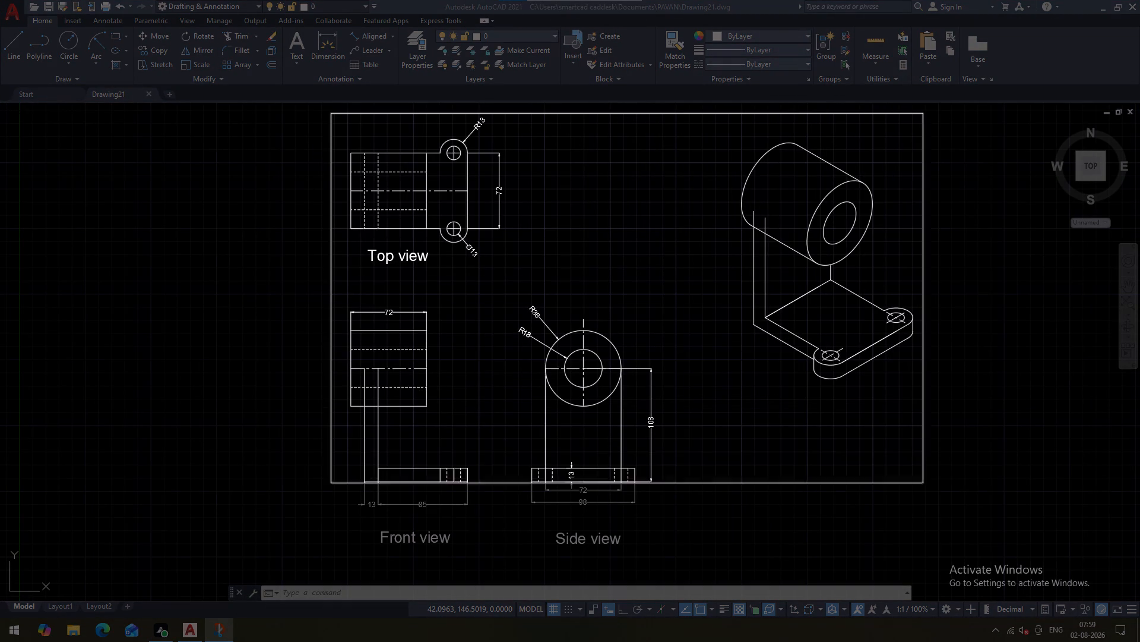
drag(926, 504, 925, 562)
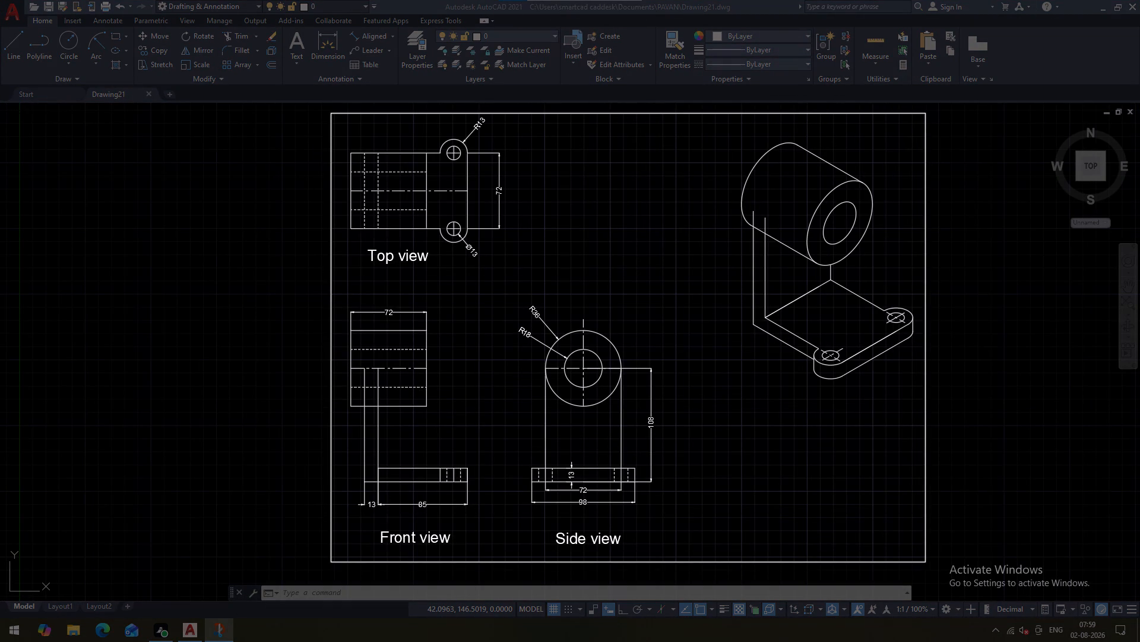
drag(925, 562, 926, 562)
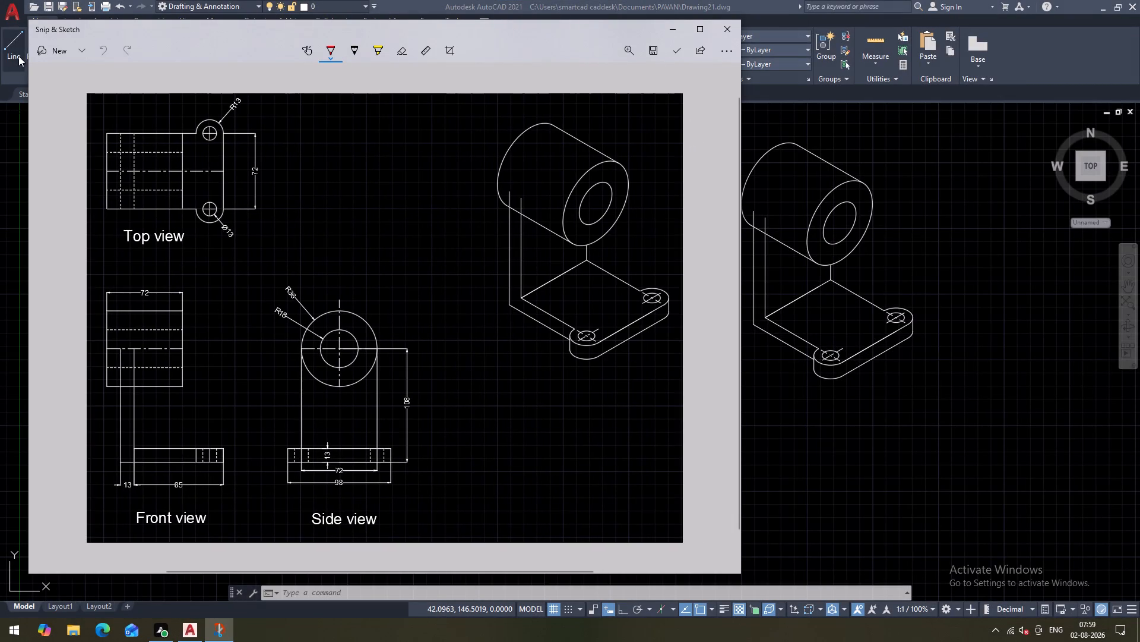
Save the snip as a PNG image named 21st alongside the earlier numbered images and close Snip & Sketch.
click(655, 50)
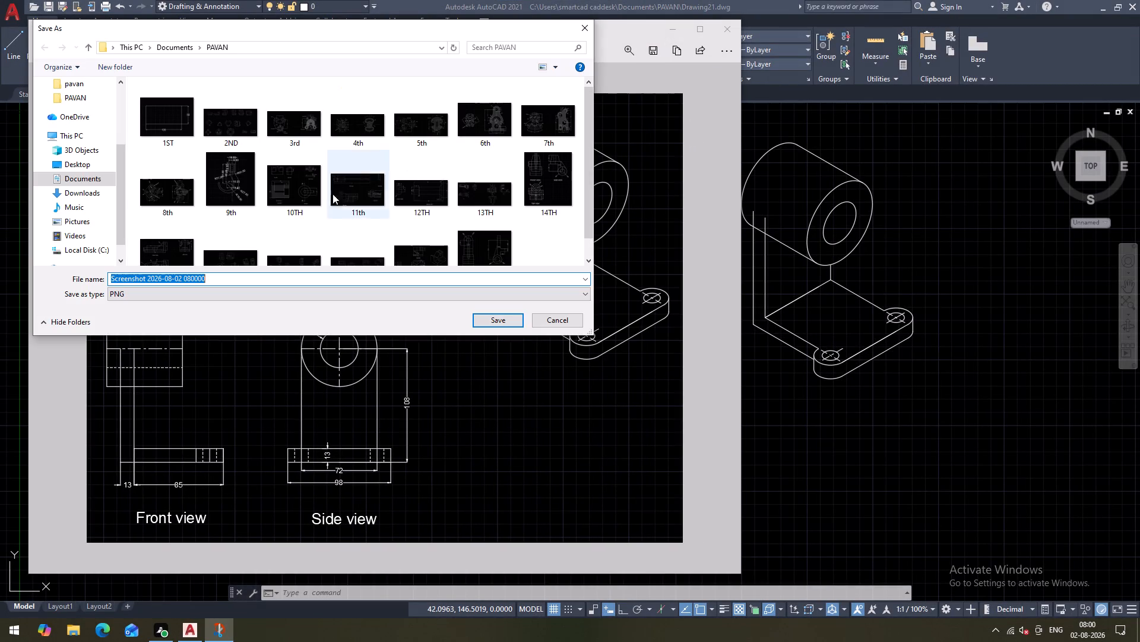
scroll(316, 208, down, 3)
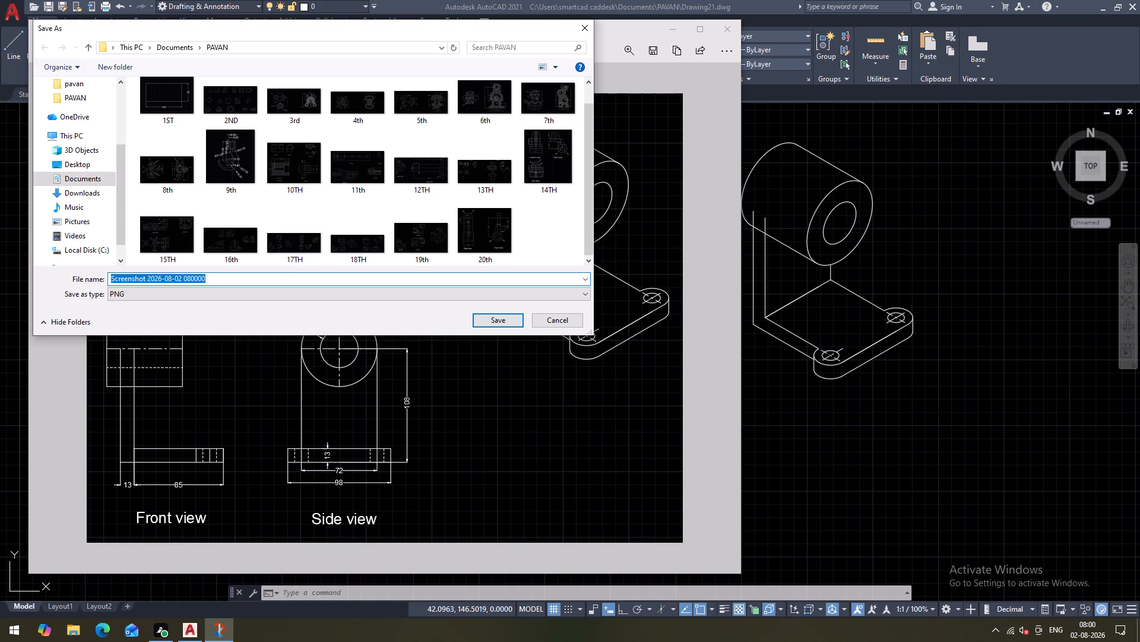
text(21)
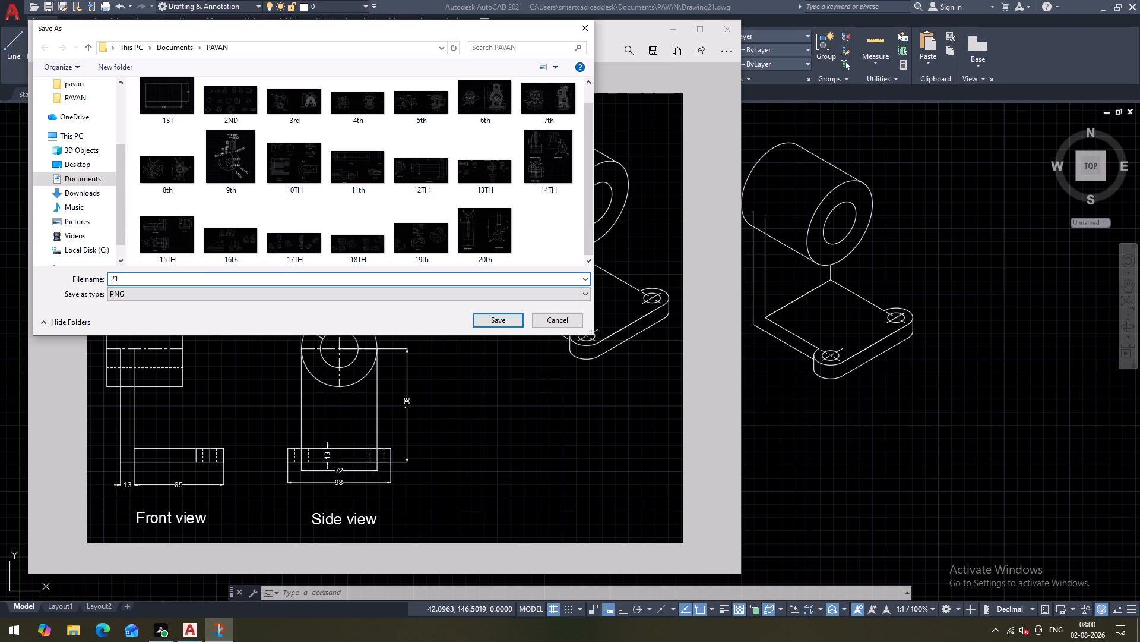
text(st)
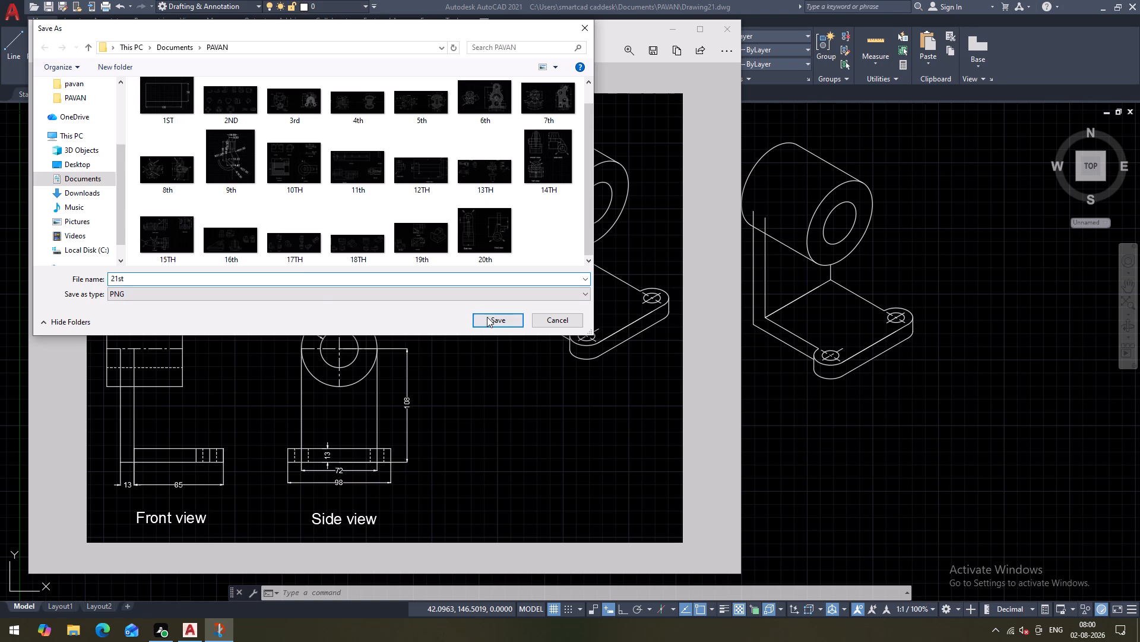
click(487, 317)
click(731, 28)
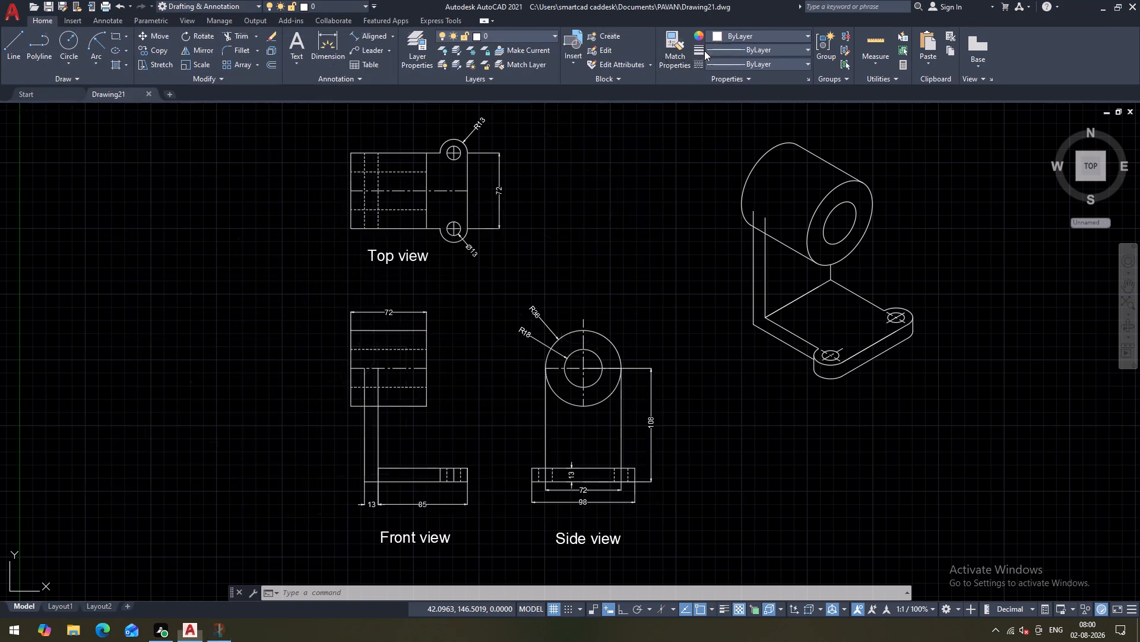
Save the bracket drawing again under its existing file name.
click(50, 8)
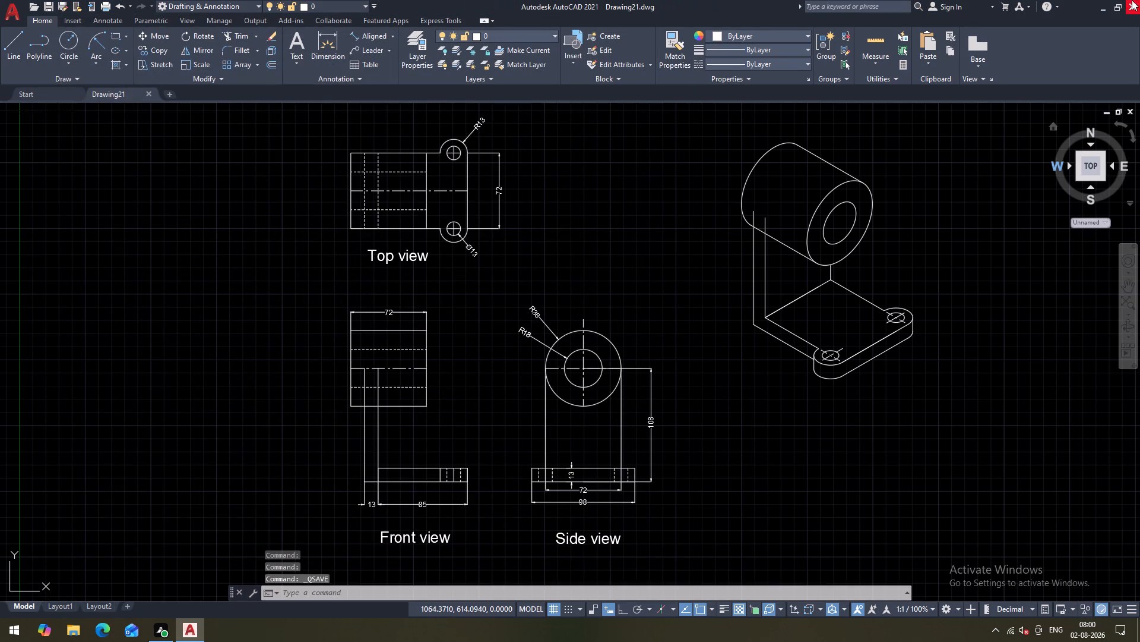